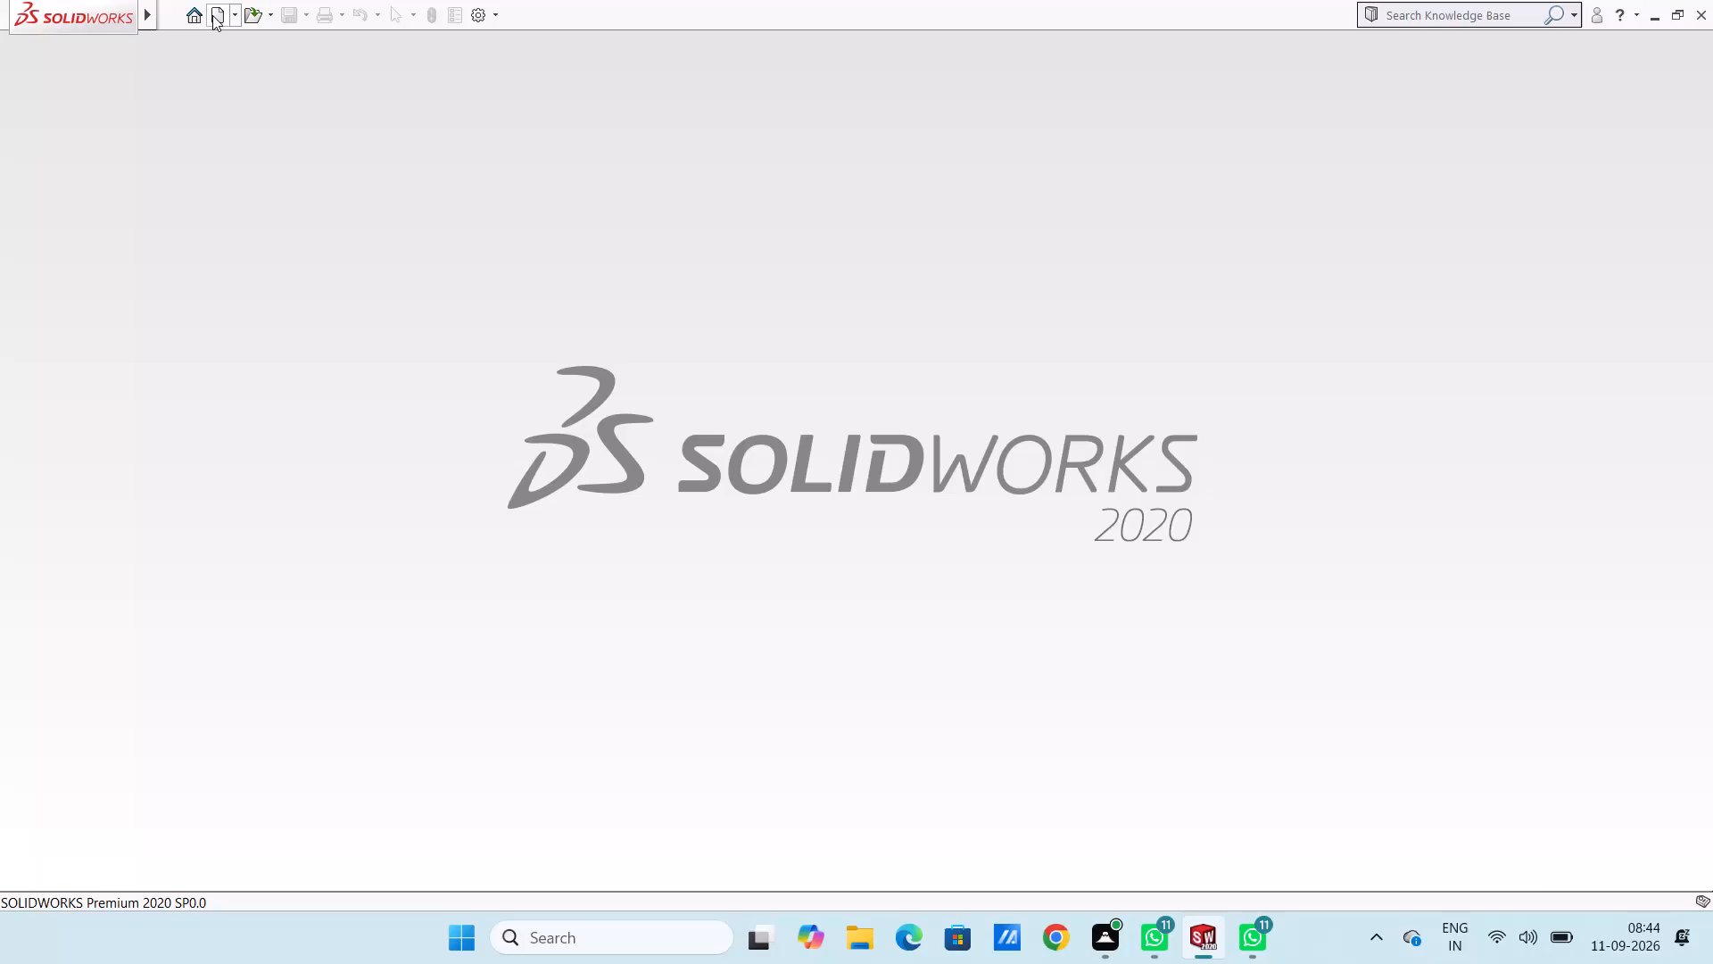
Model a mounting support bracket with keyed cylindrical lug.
Create a new part document and open a sketch on the Front Plane.
click(212, 15)
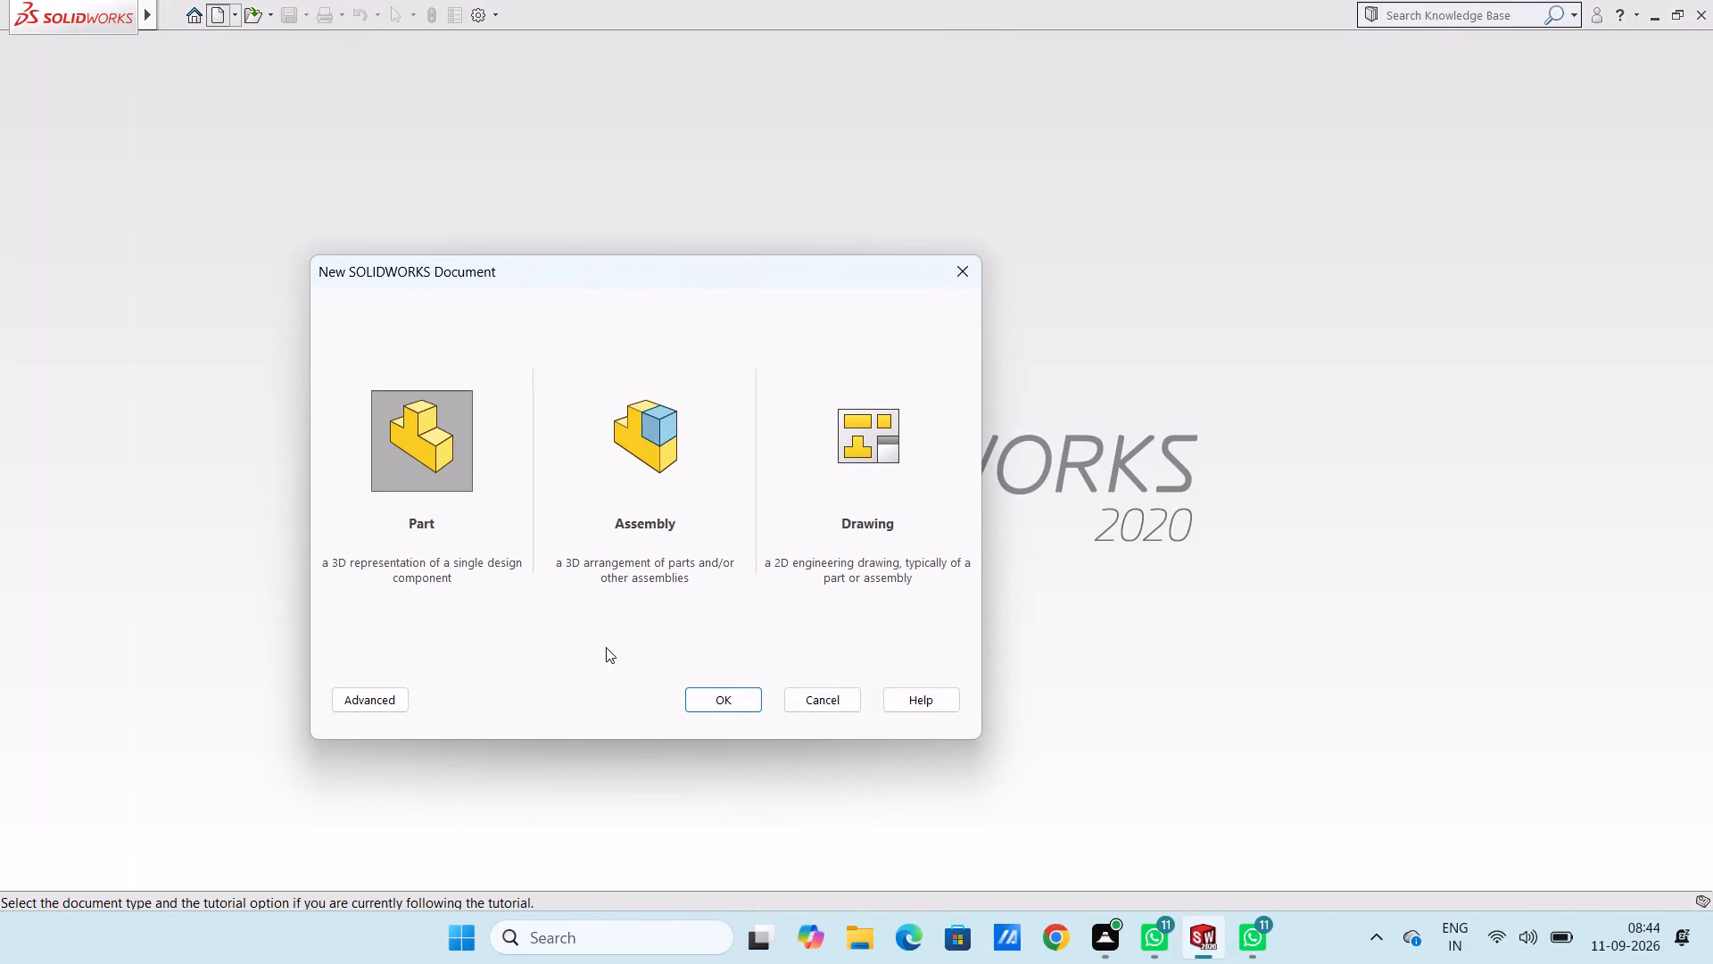
click(723, 712)
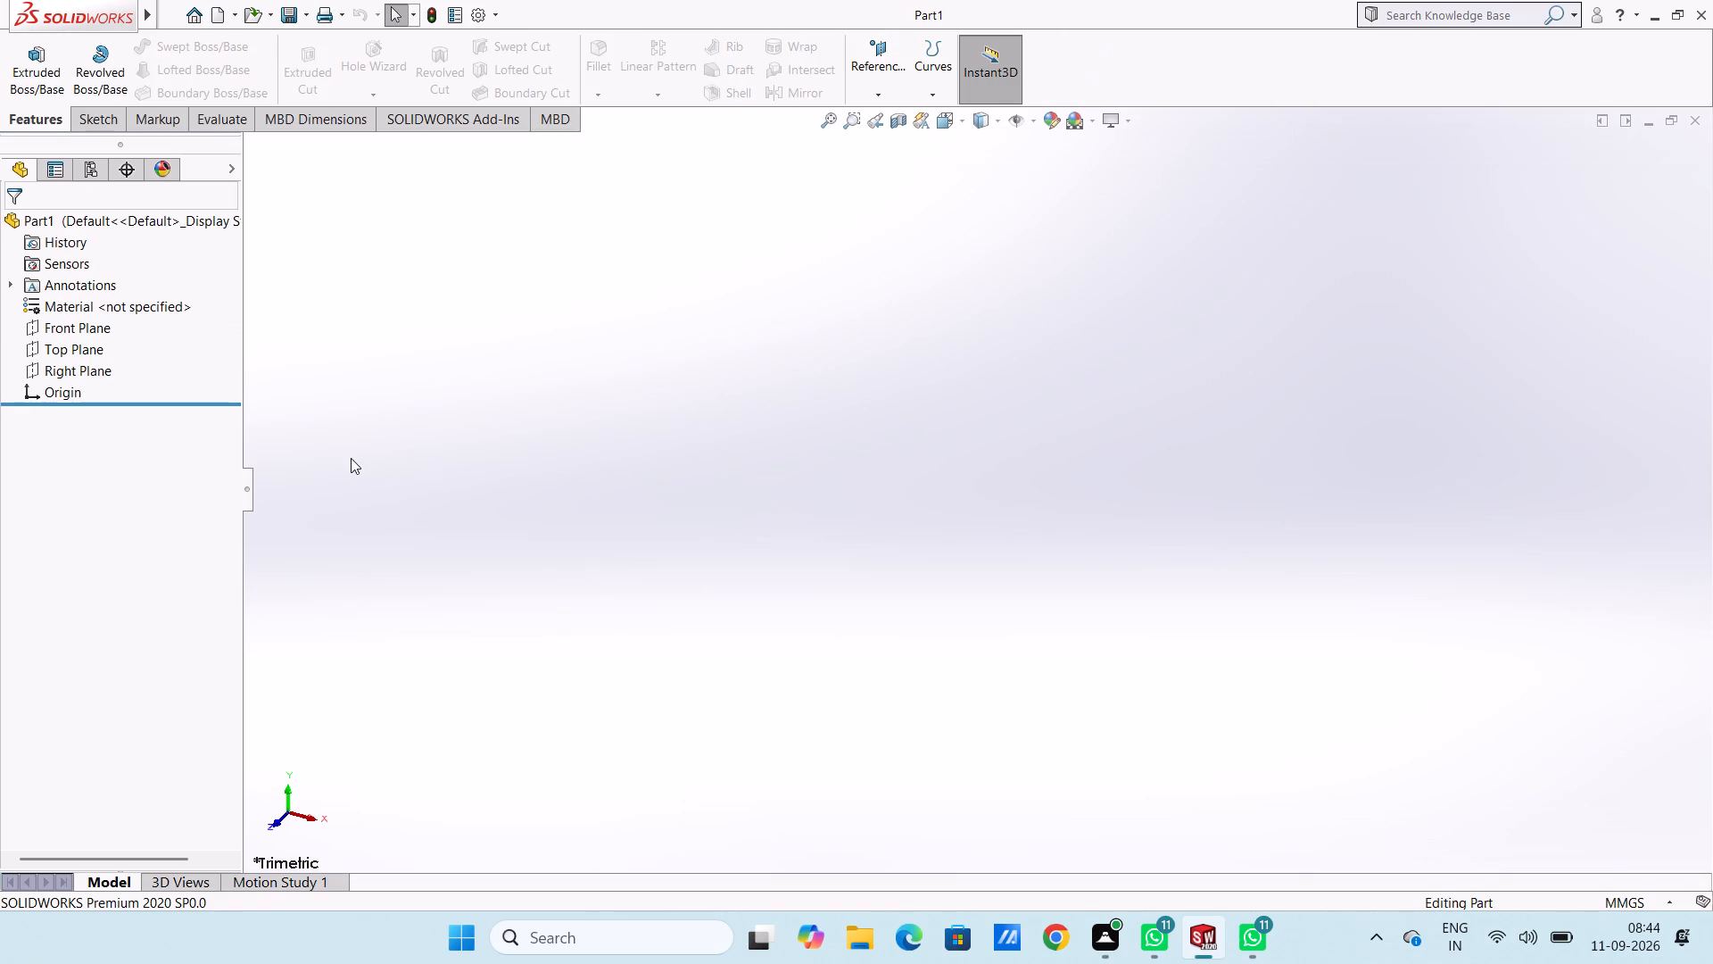
click(93, 333)
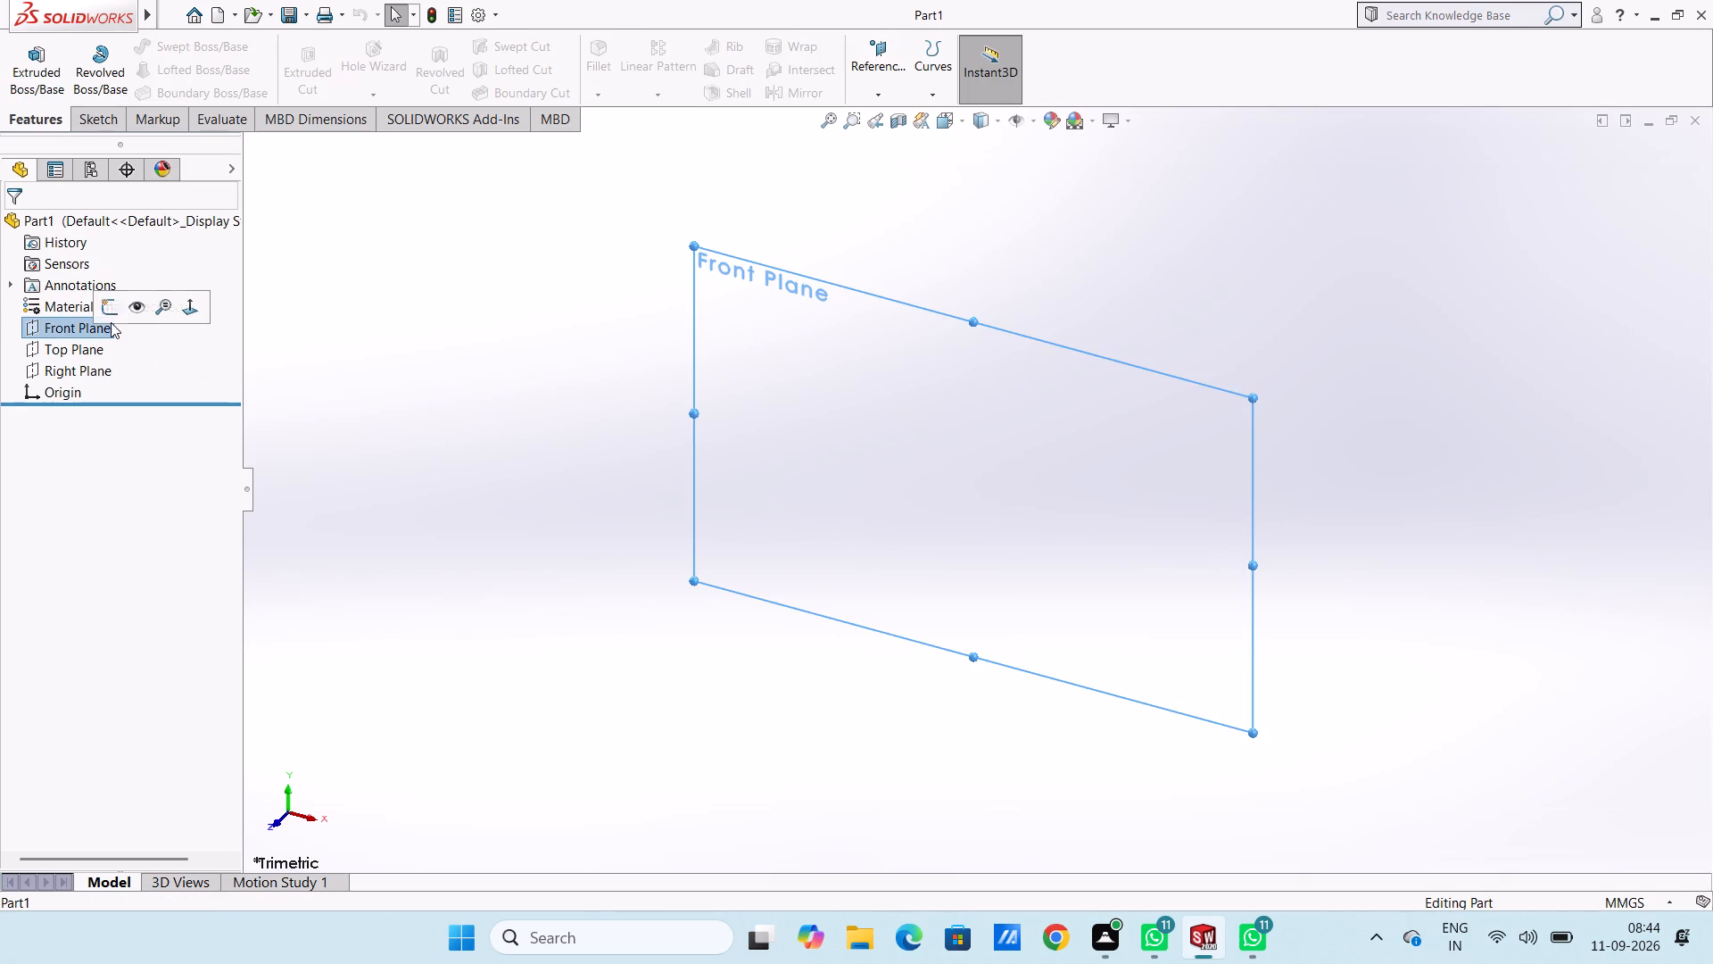
click(116, 313)
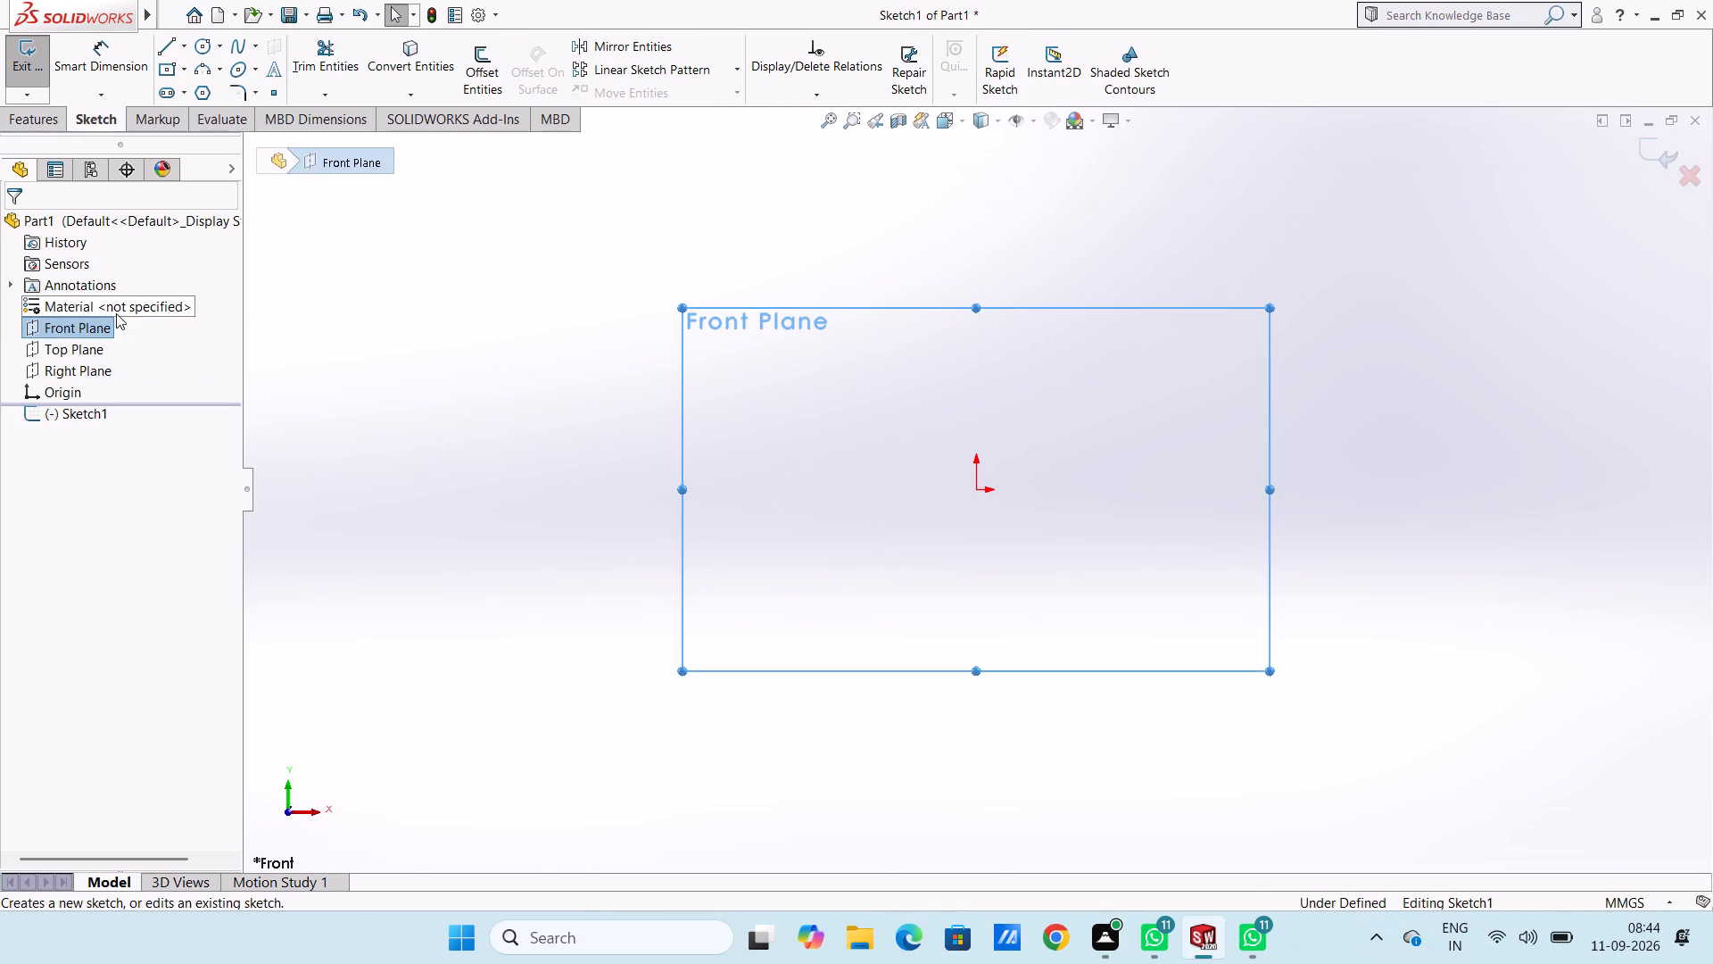
click(542, 400)
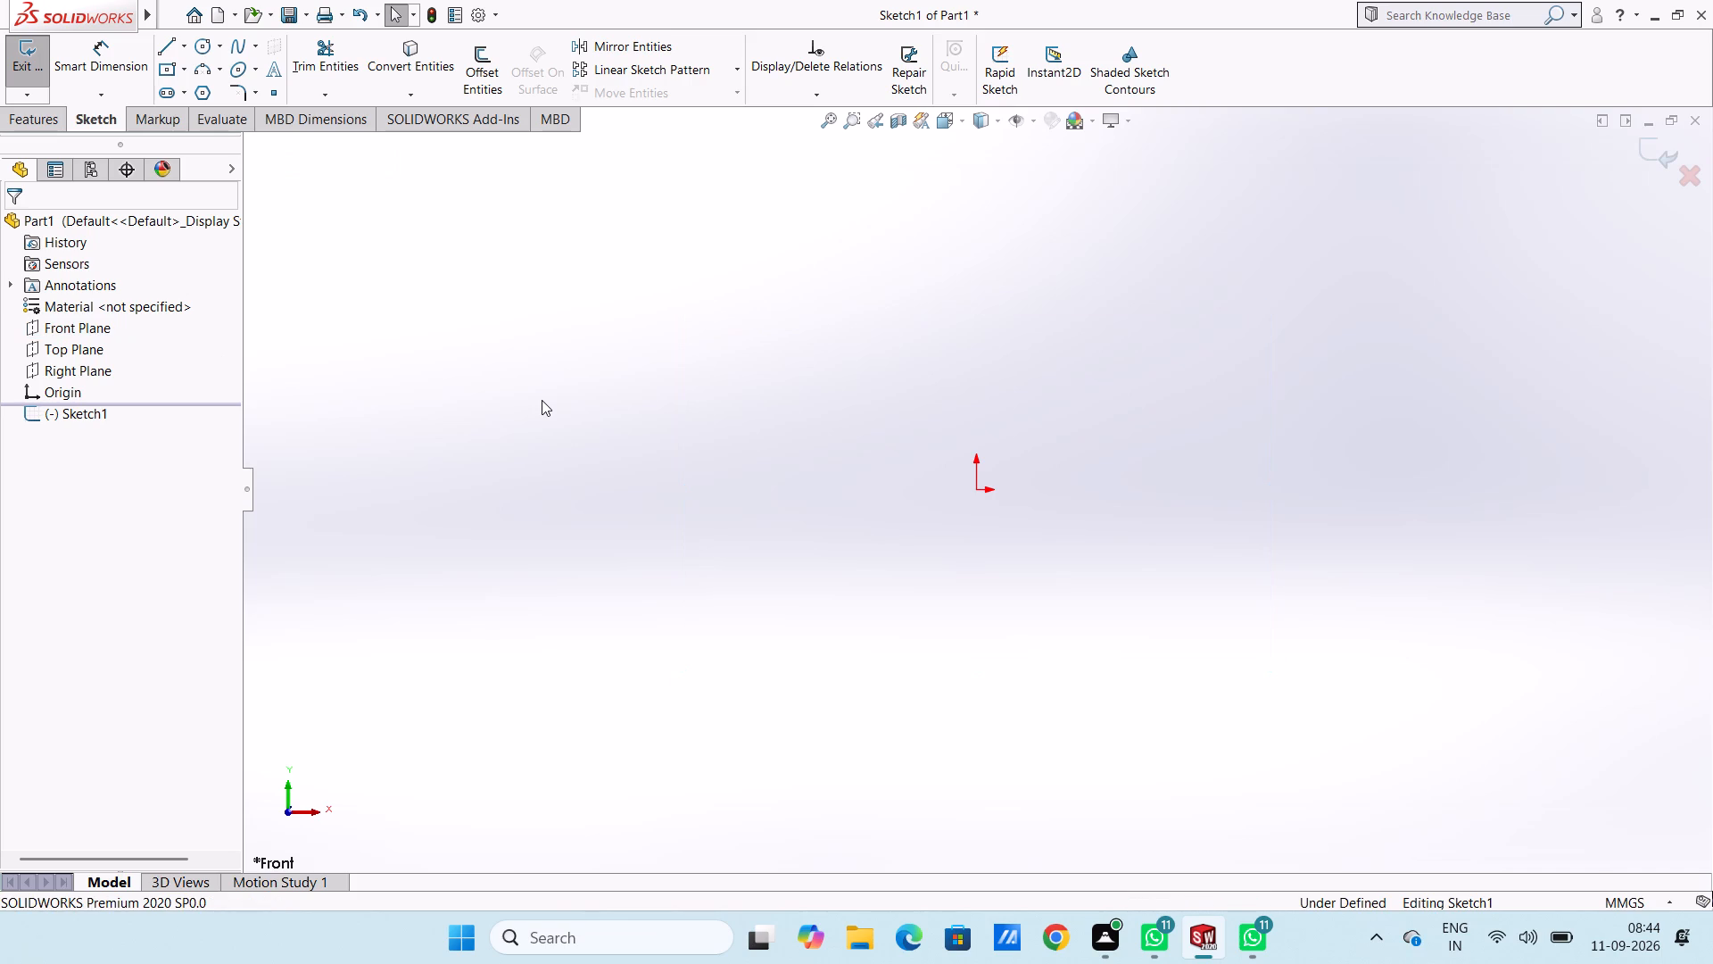
Sketch a circle with a 30 mm radius centred on the origin.
click(203, 49)
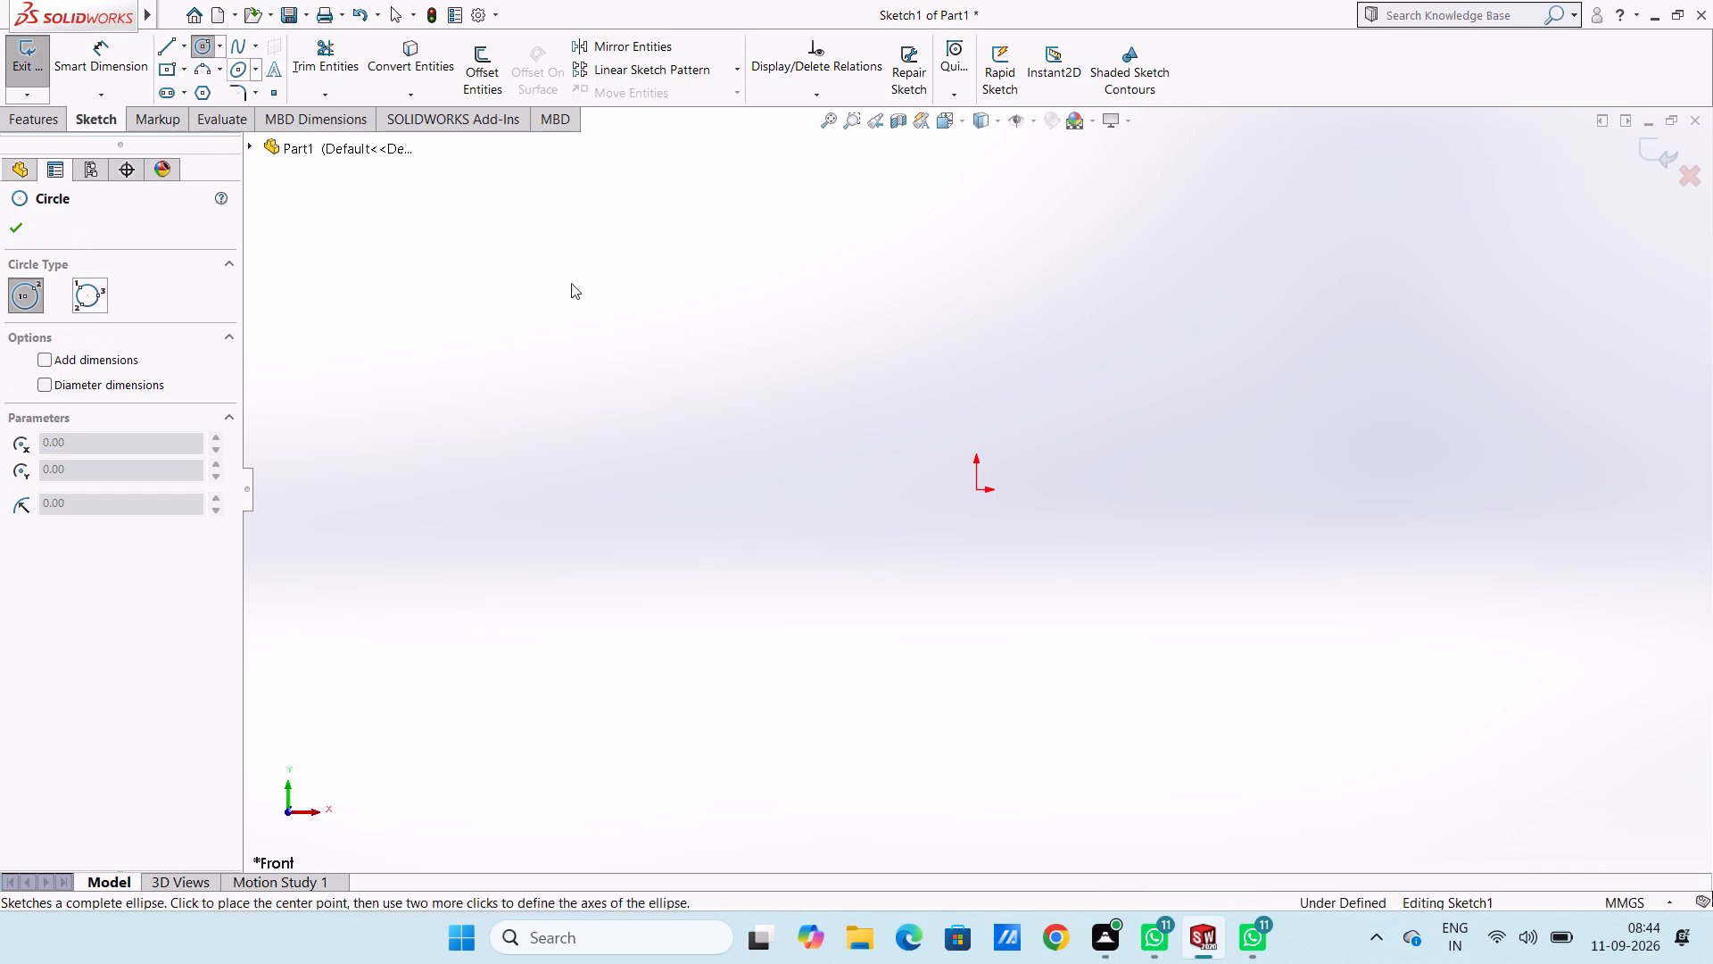
click(975, 489)
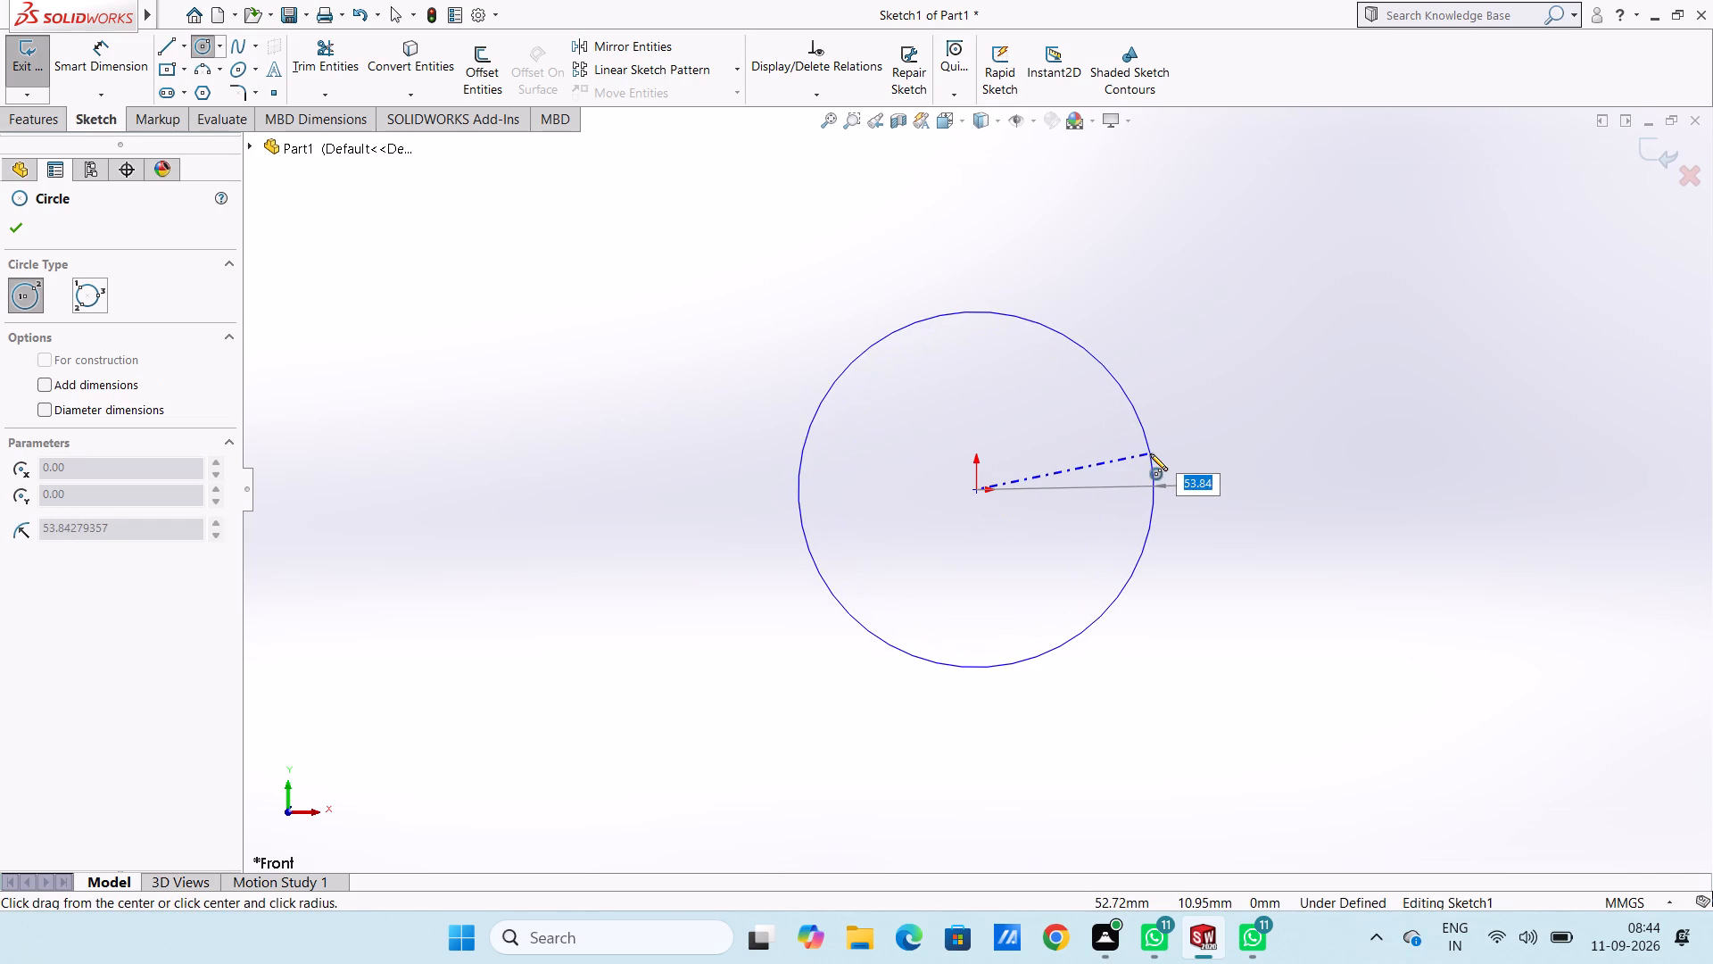
text(30)
key(Return)
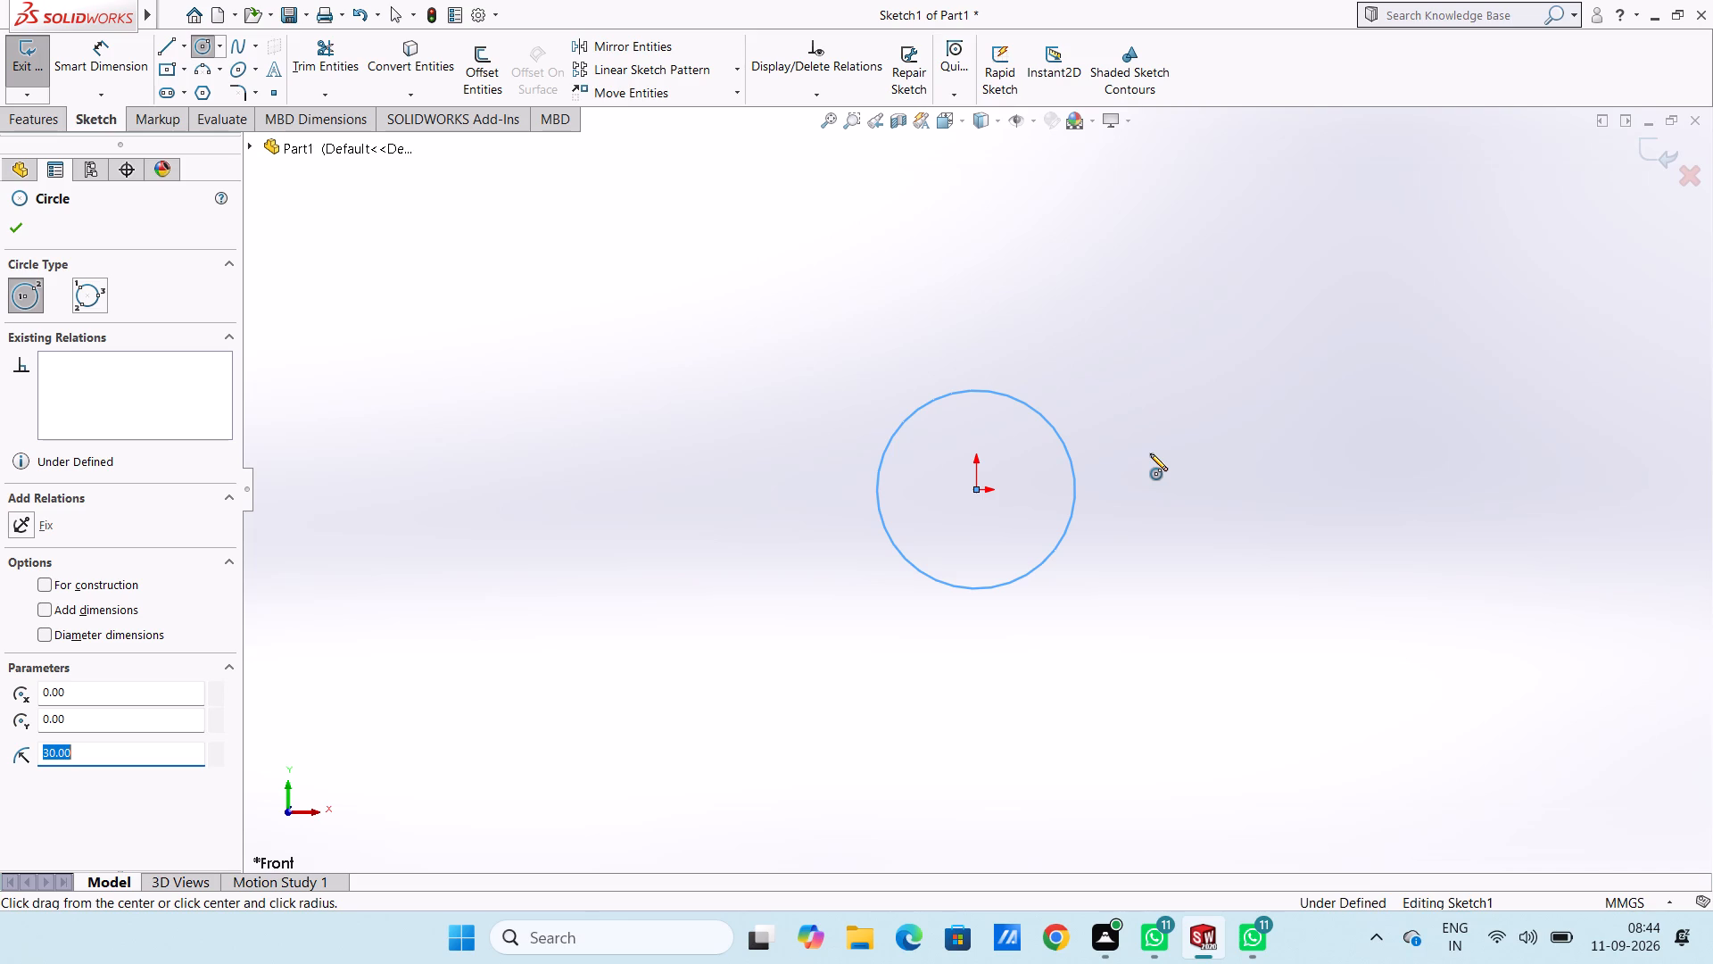
key(Escape)
key(Escape)
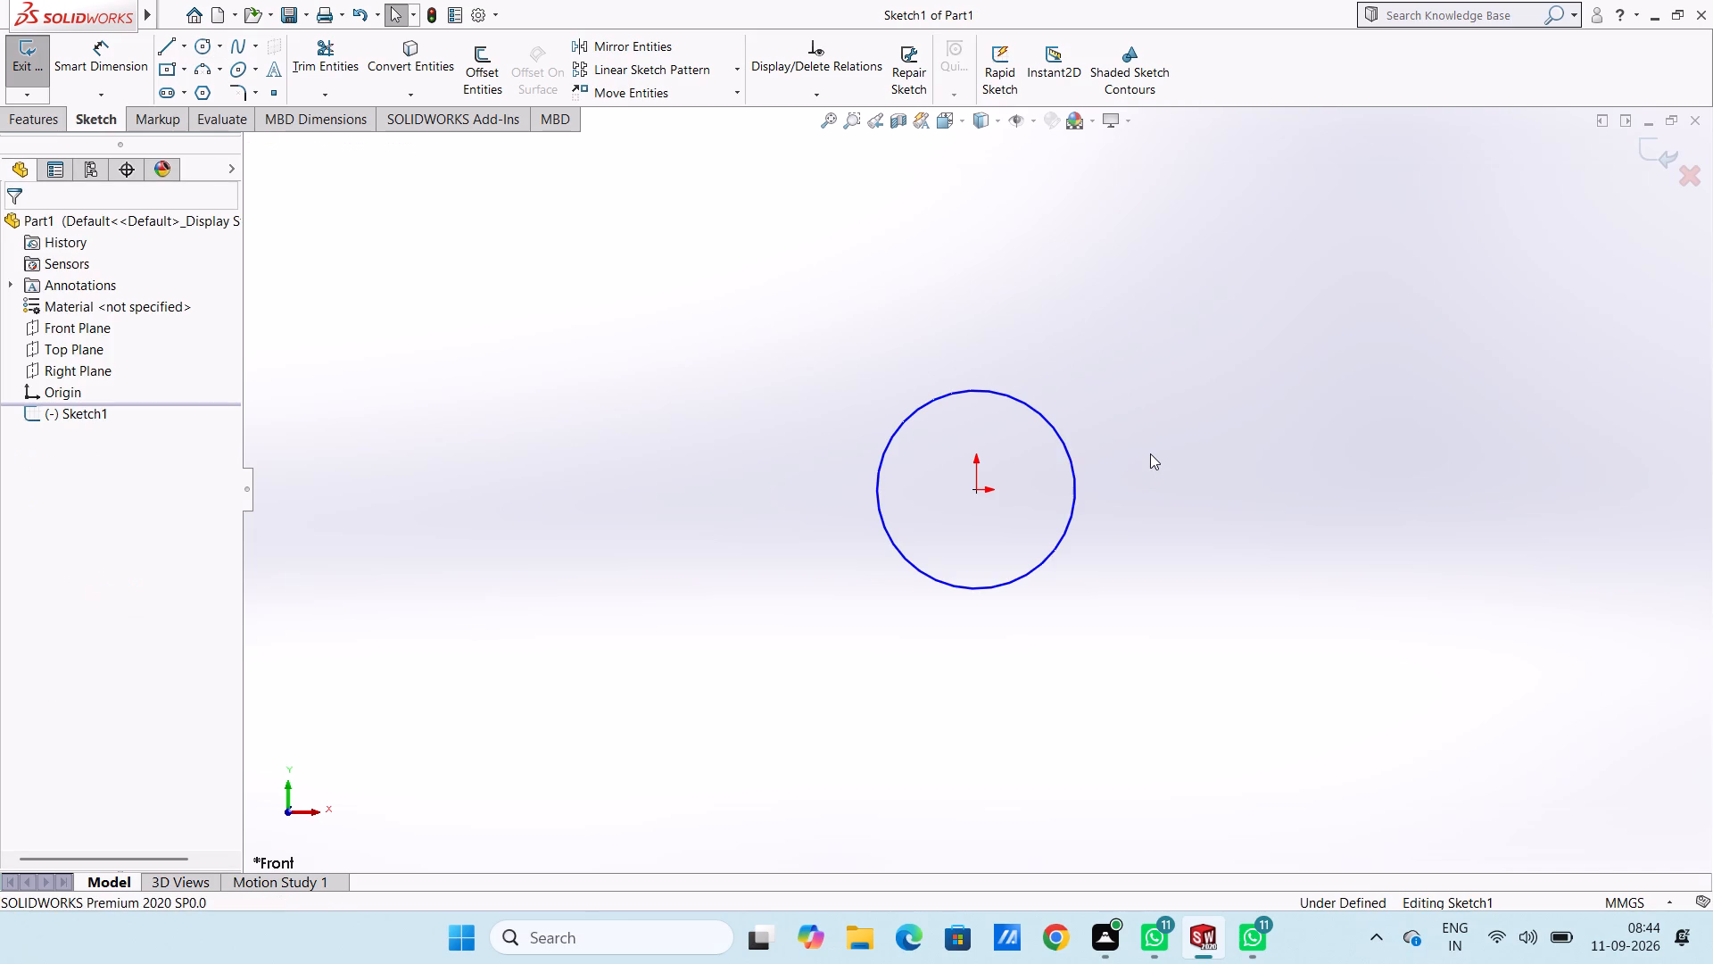
Sketch a concentric inner circle with a 15 mm radius centred on the origin.
click(199, 48)
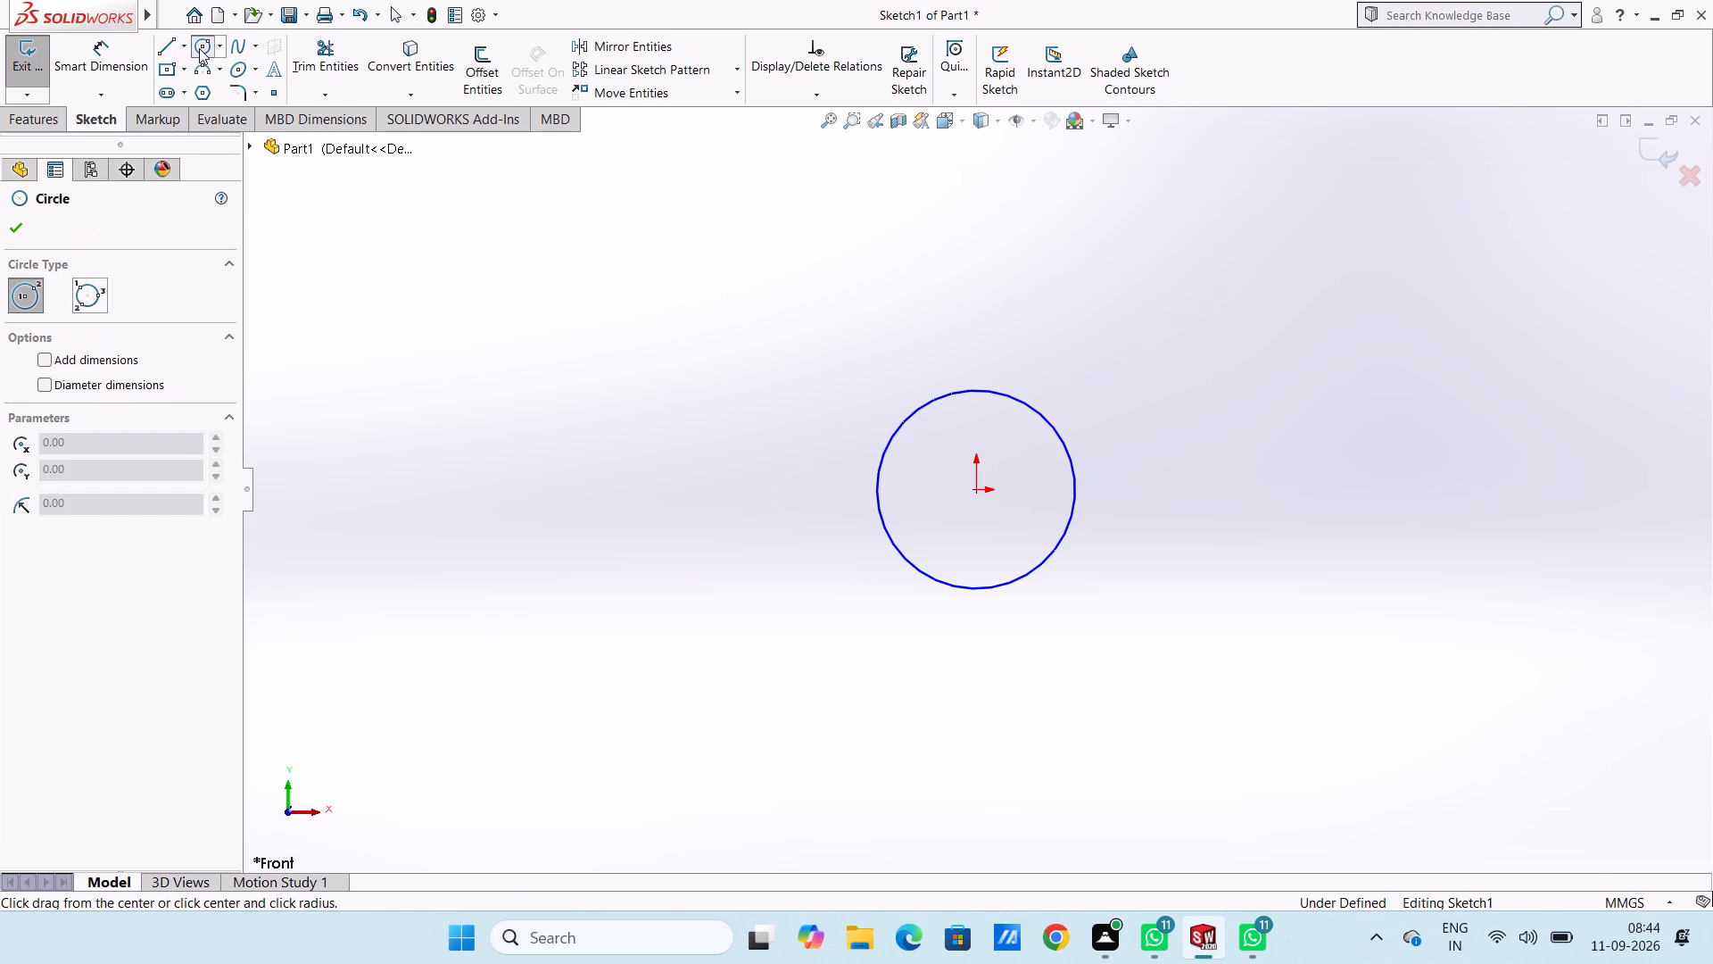
click(977, 492)
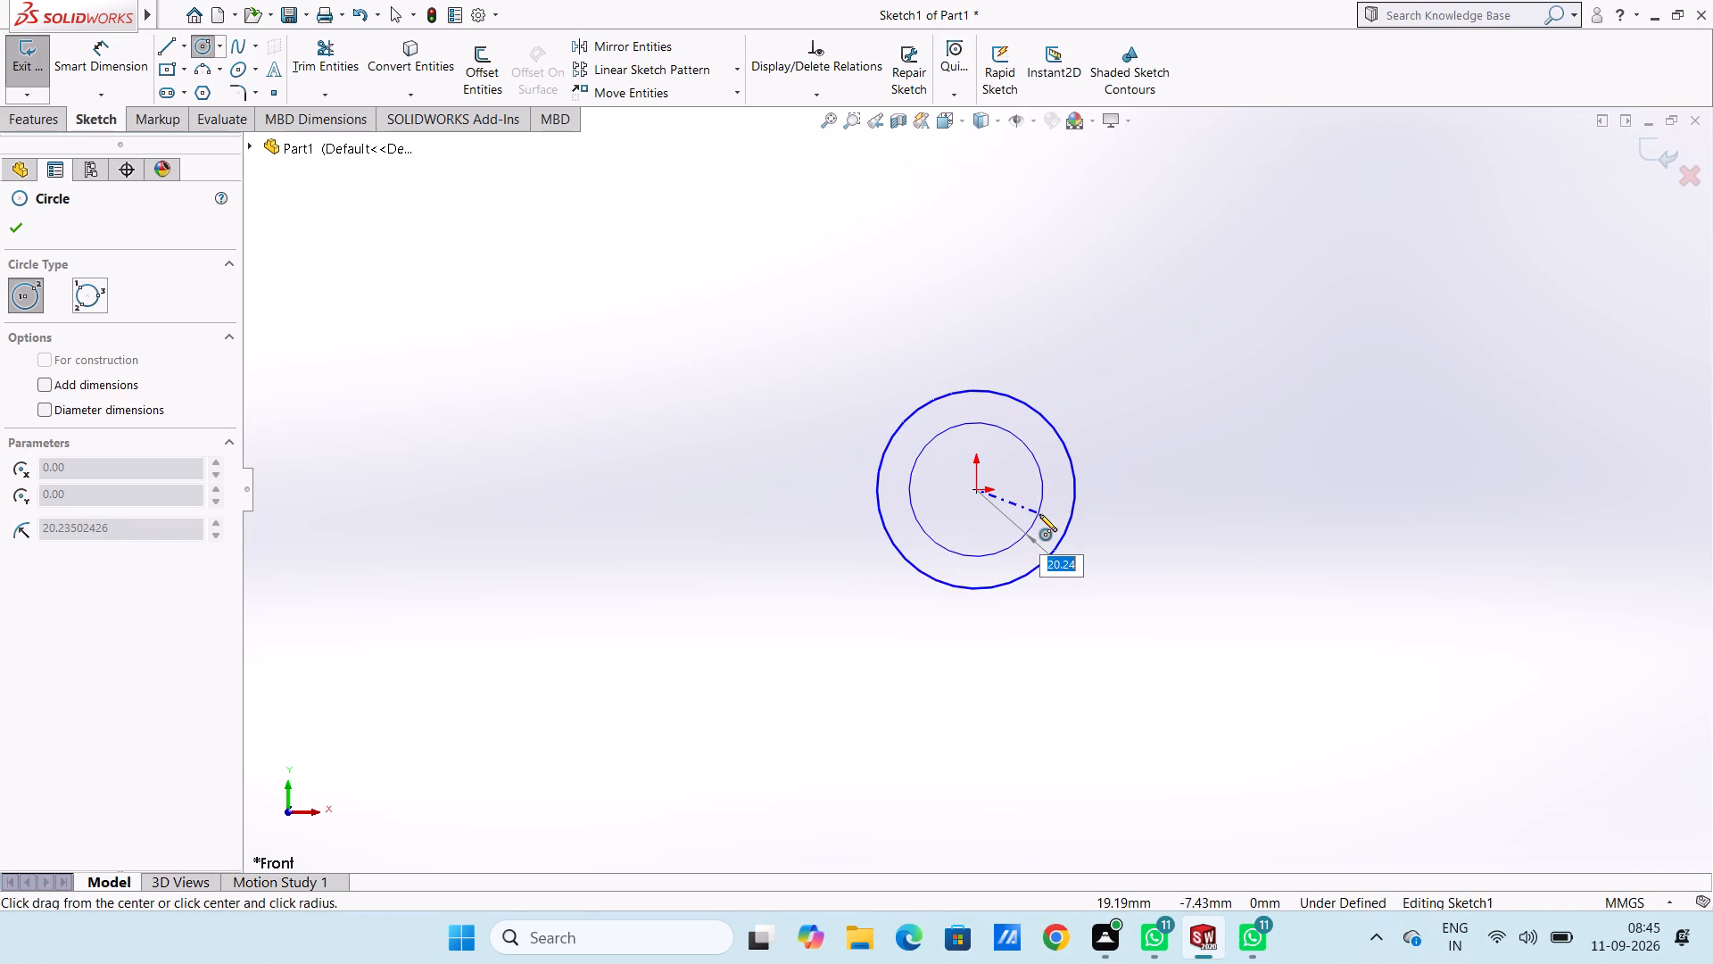
text(15)
key(Return)
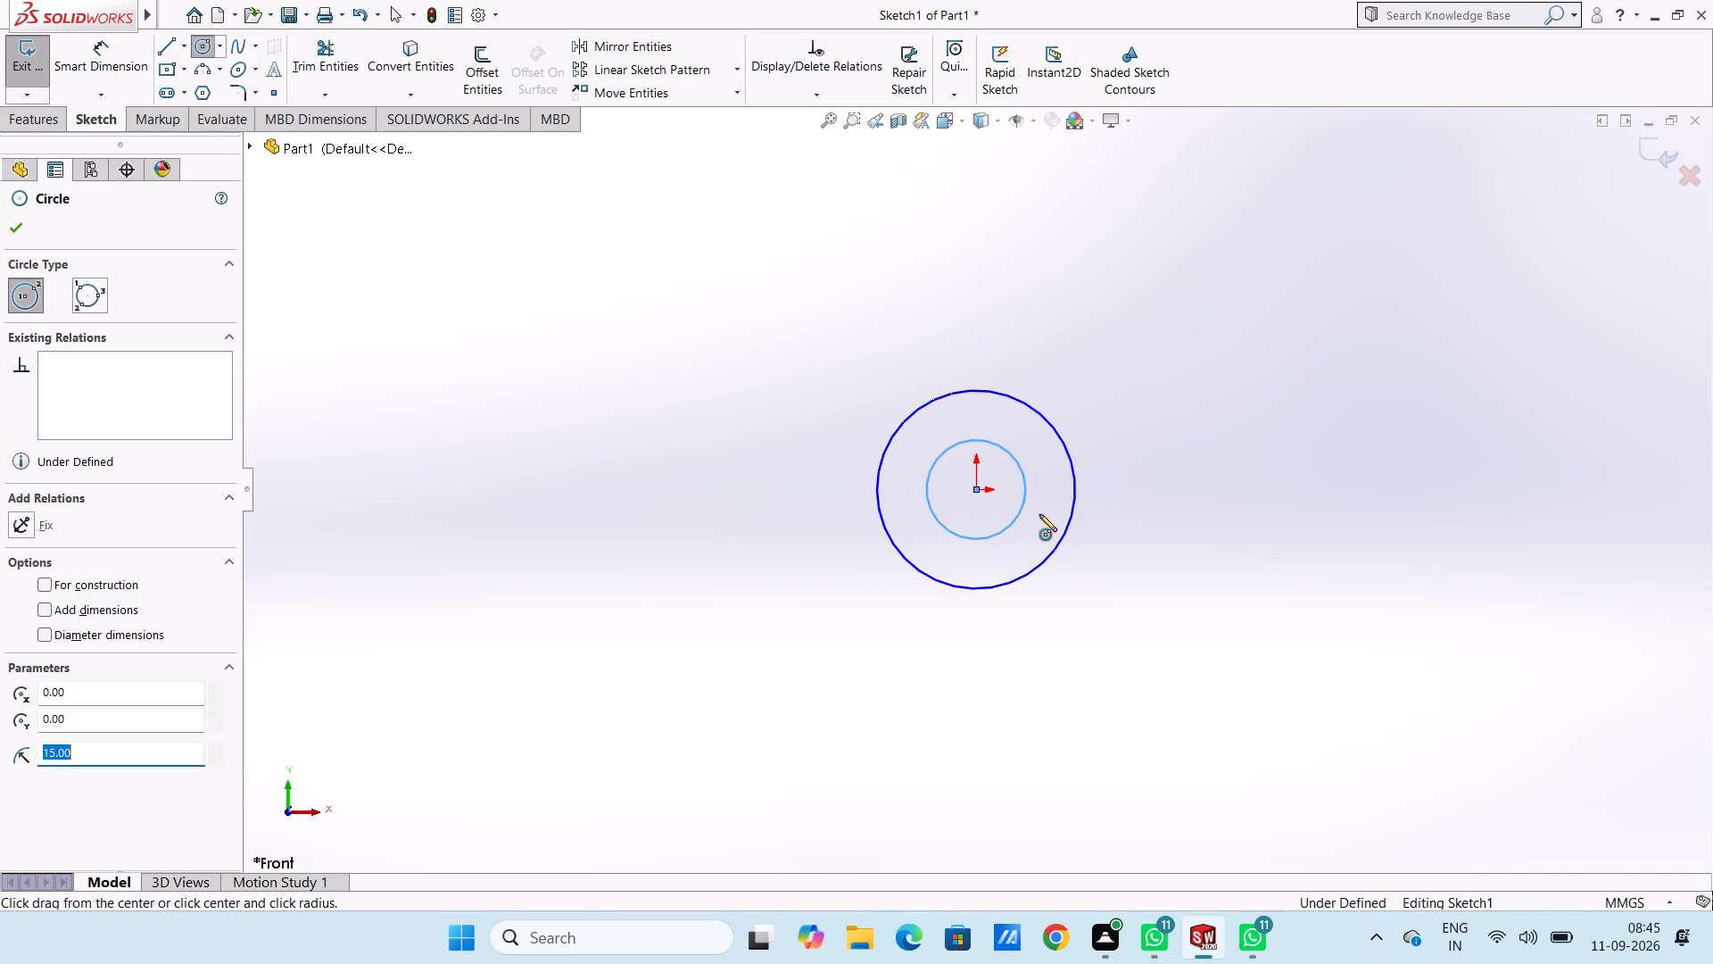
key(Escape)
key(Escape)
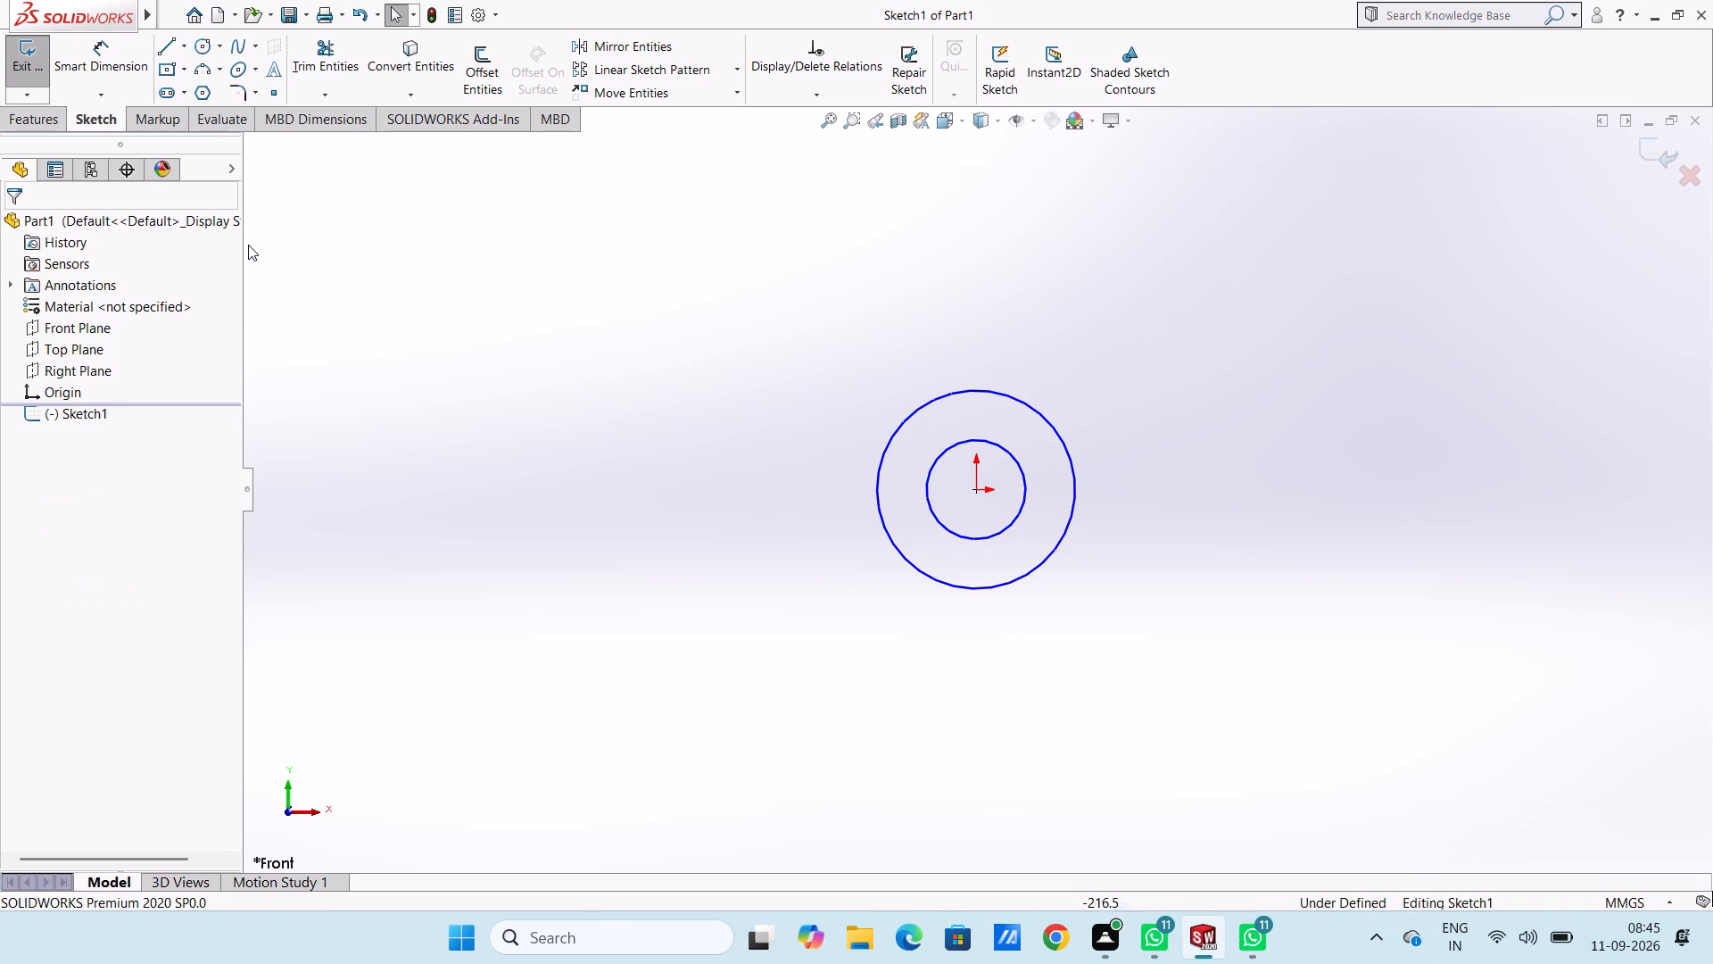
Dimension the outer circle's diameter as 130 mm with Smart Dimension.
click(94, 60)
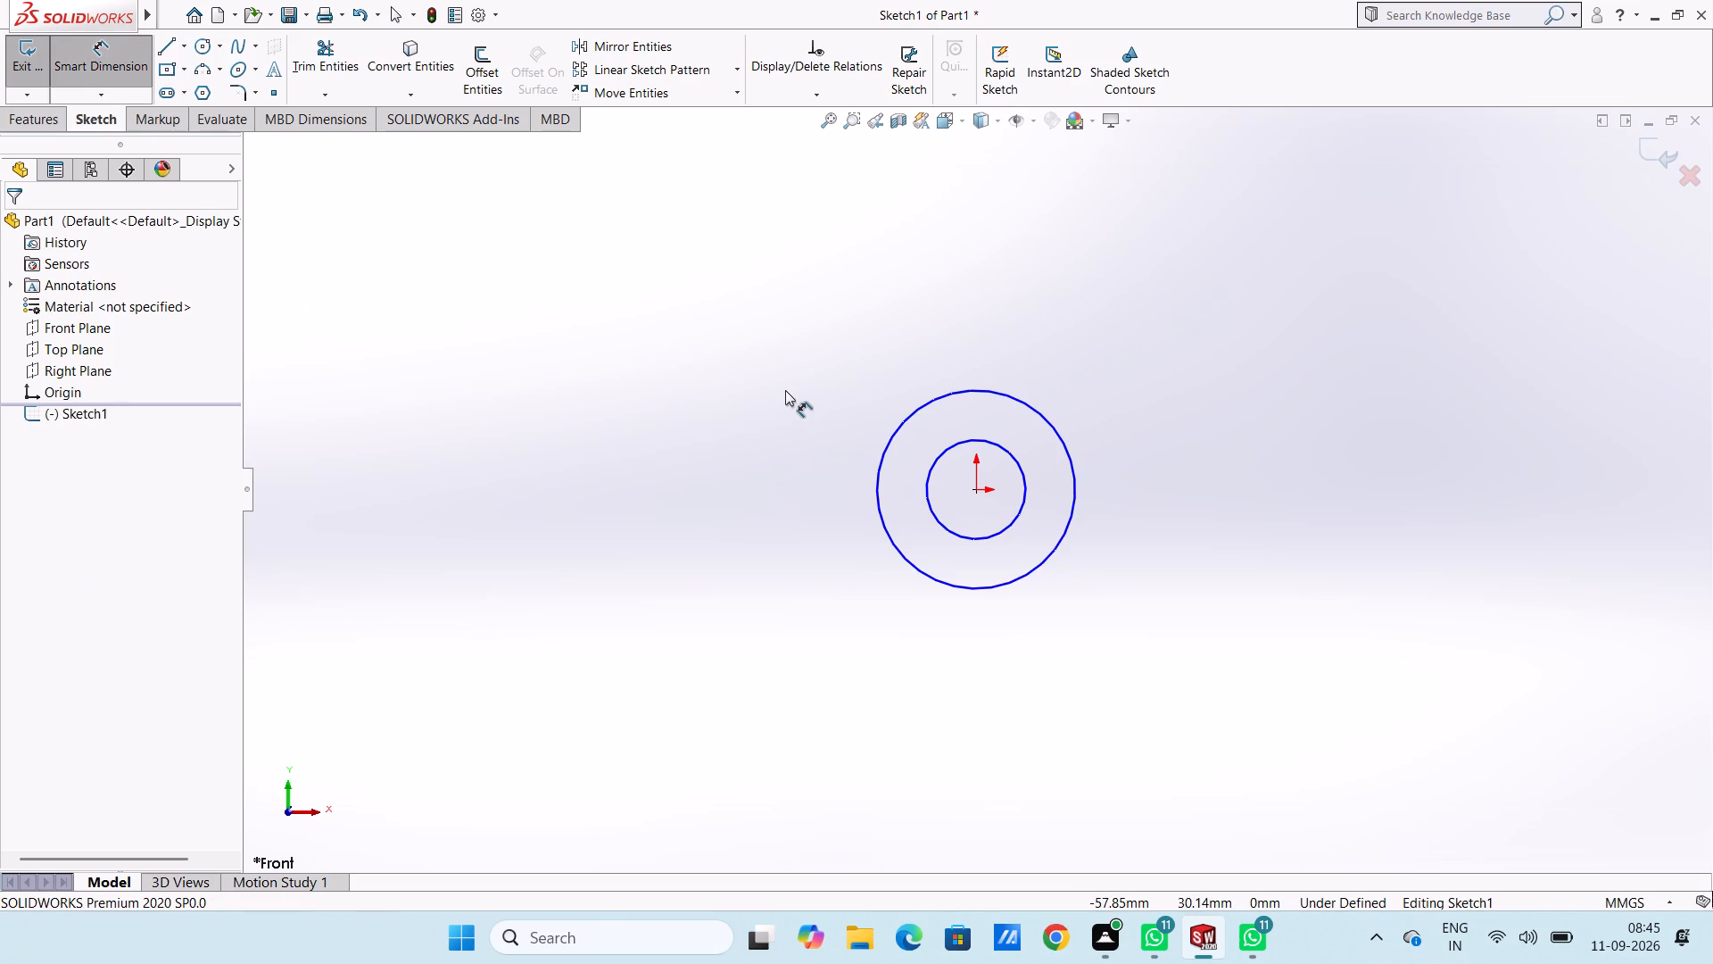
click(881, 455)
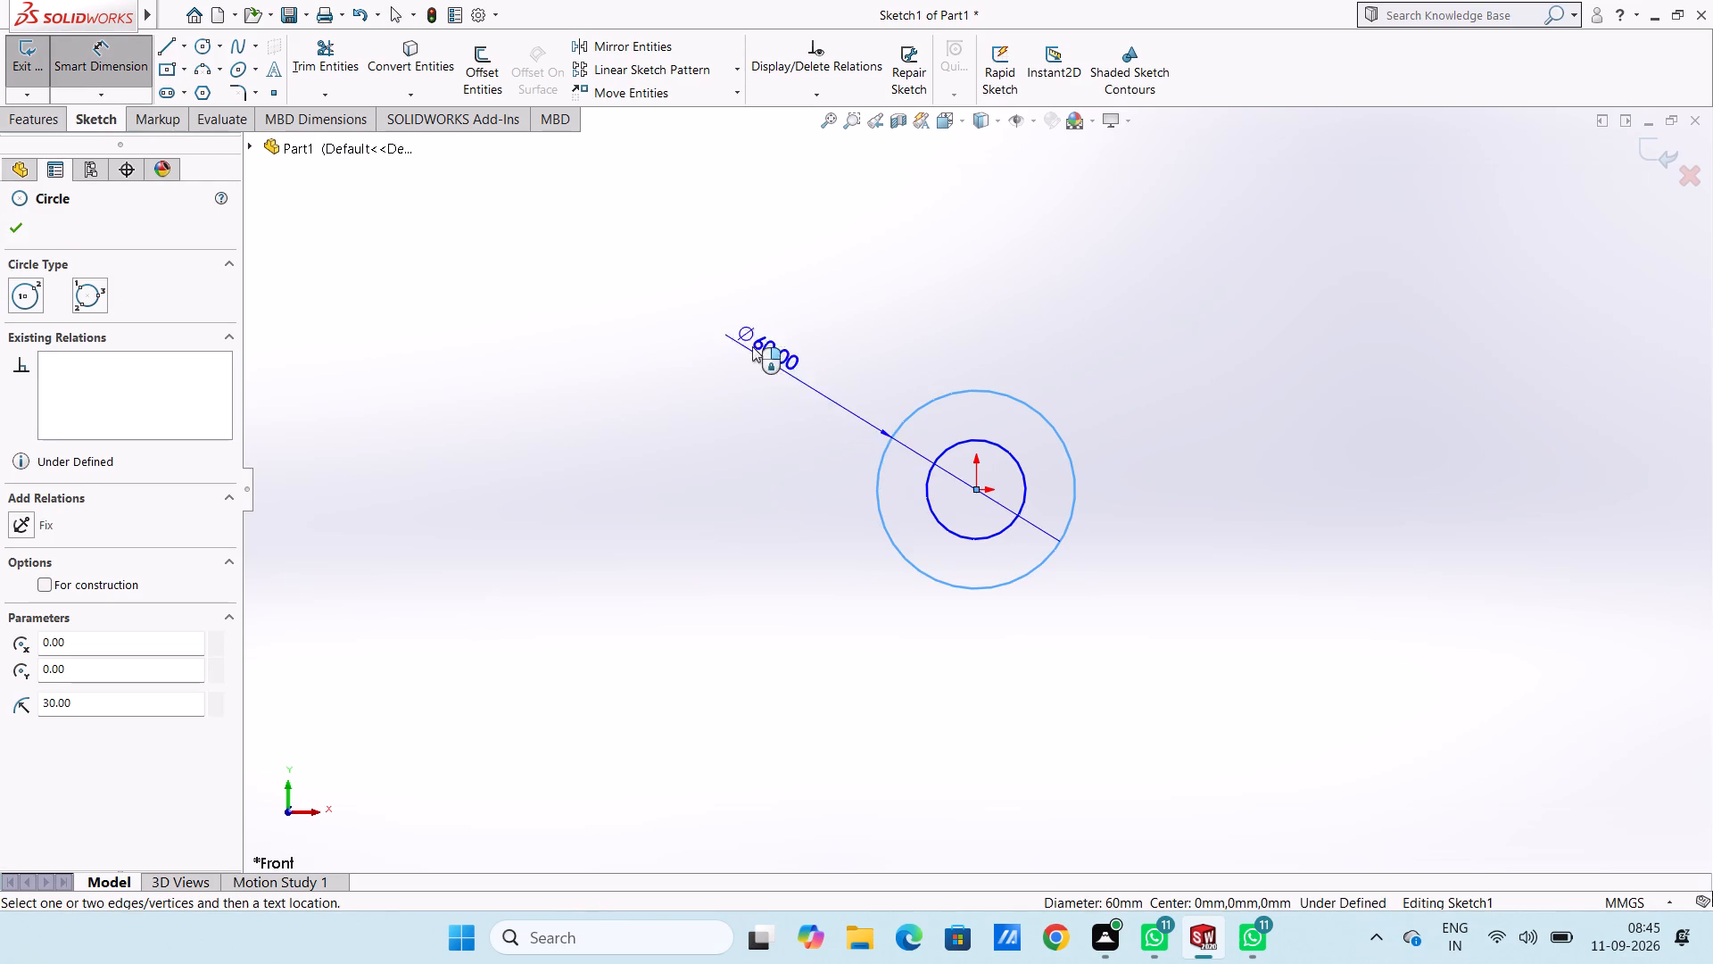
click(650, 266)
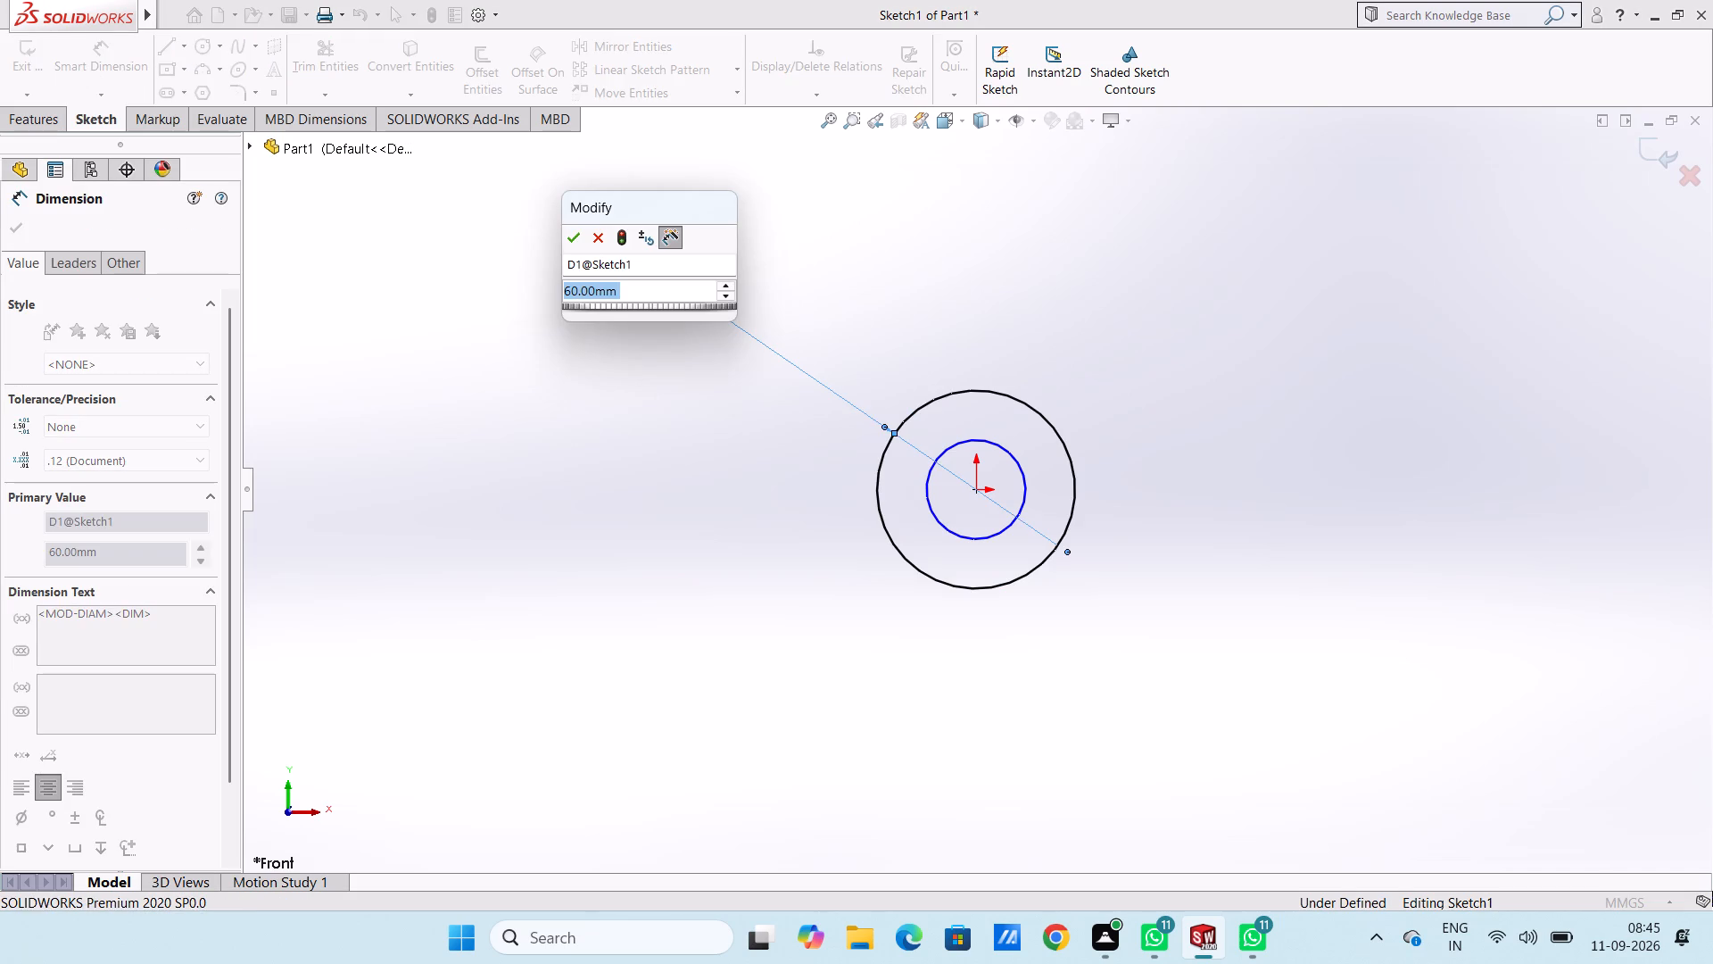
text(130)
key(Return)
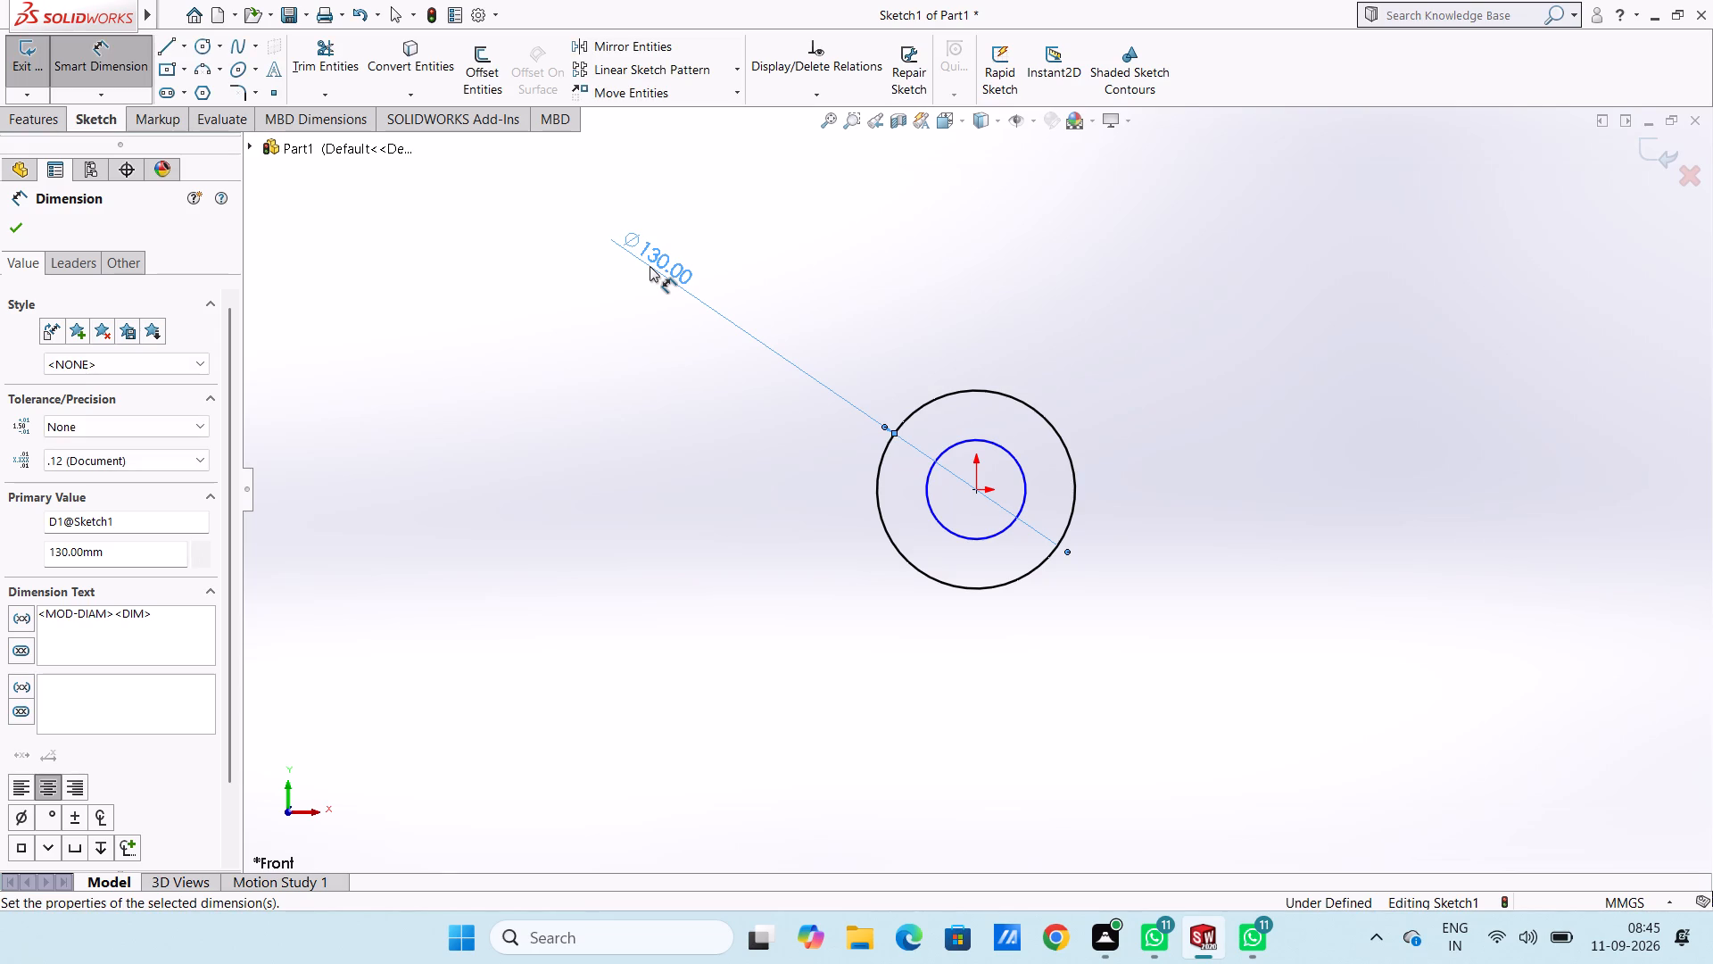
click(664, 324)
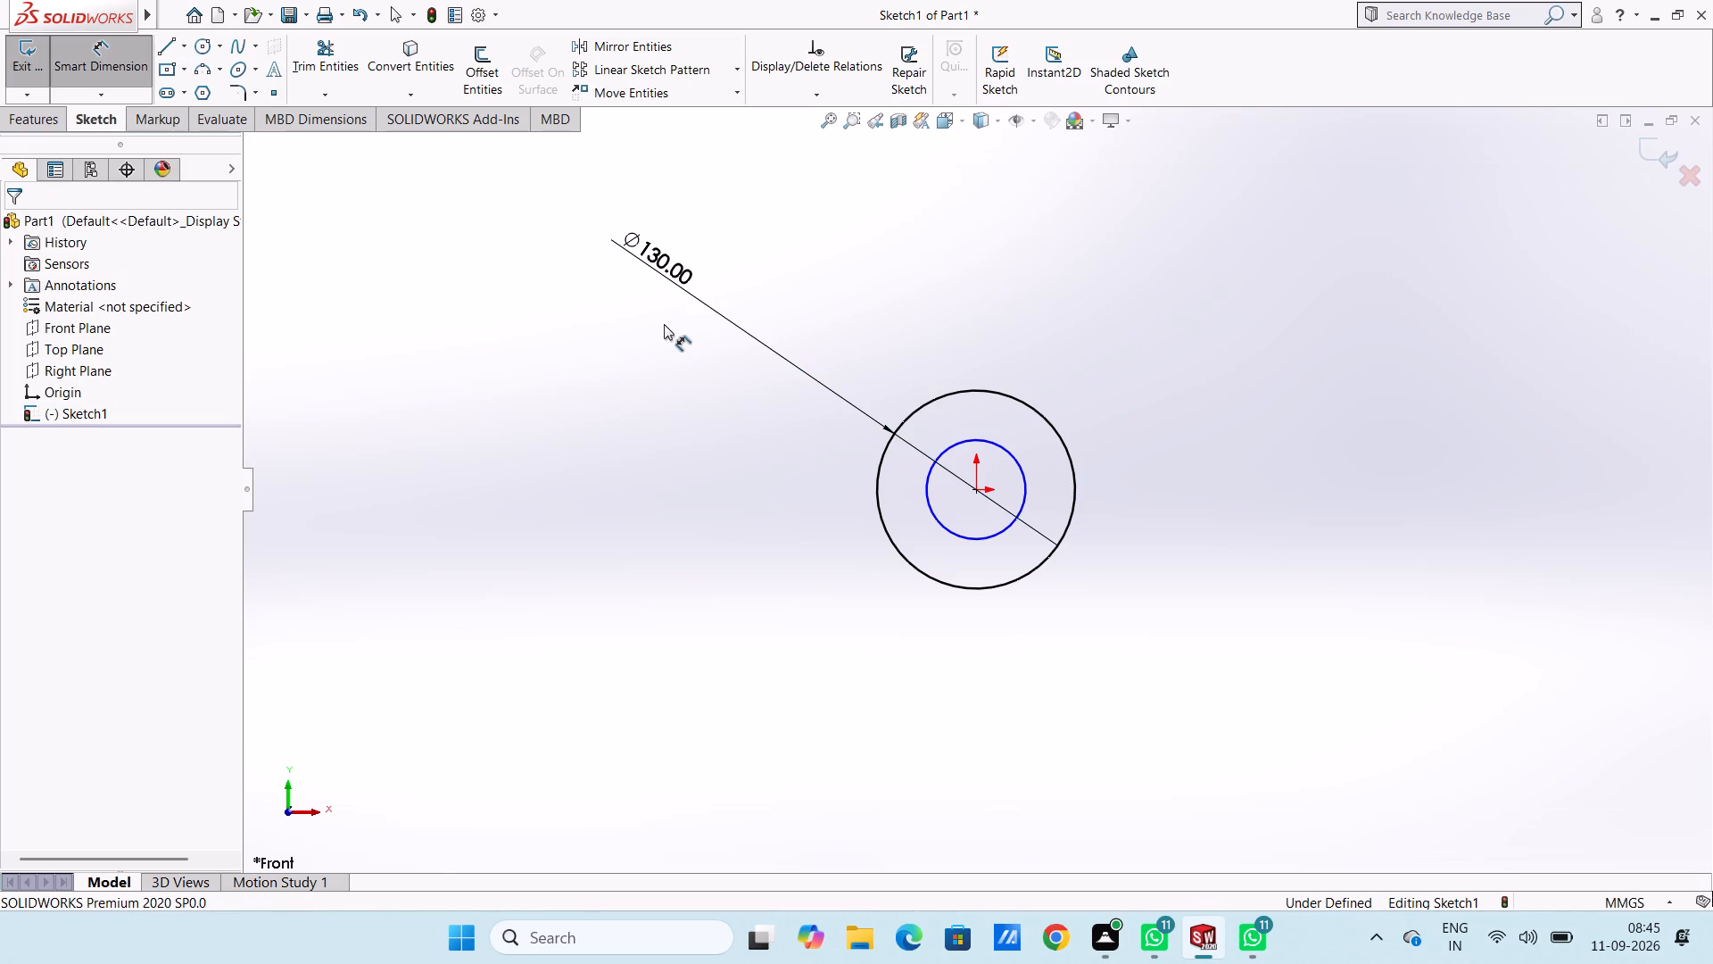
Dimension the inner circle's diameter as 30 mm.
click(933, 472)
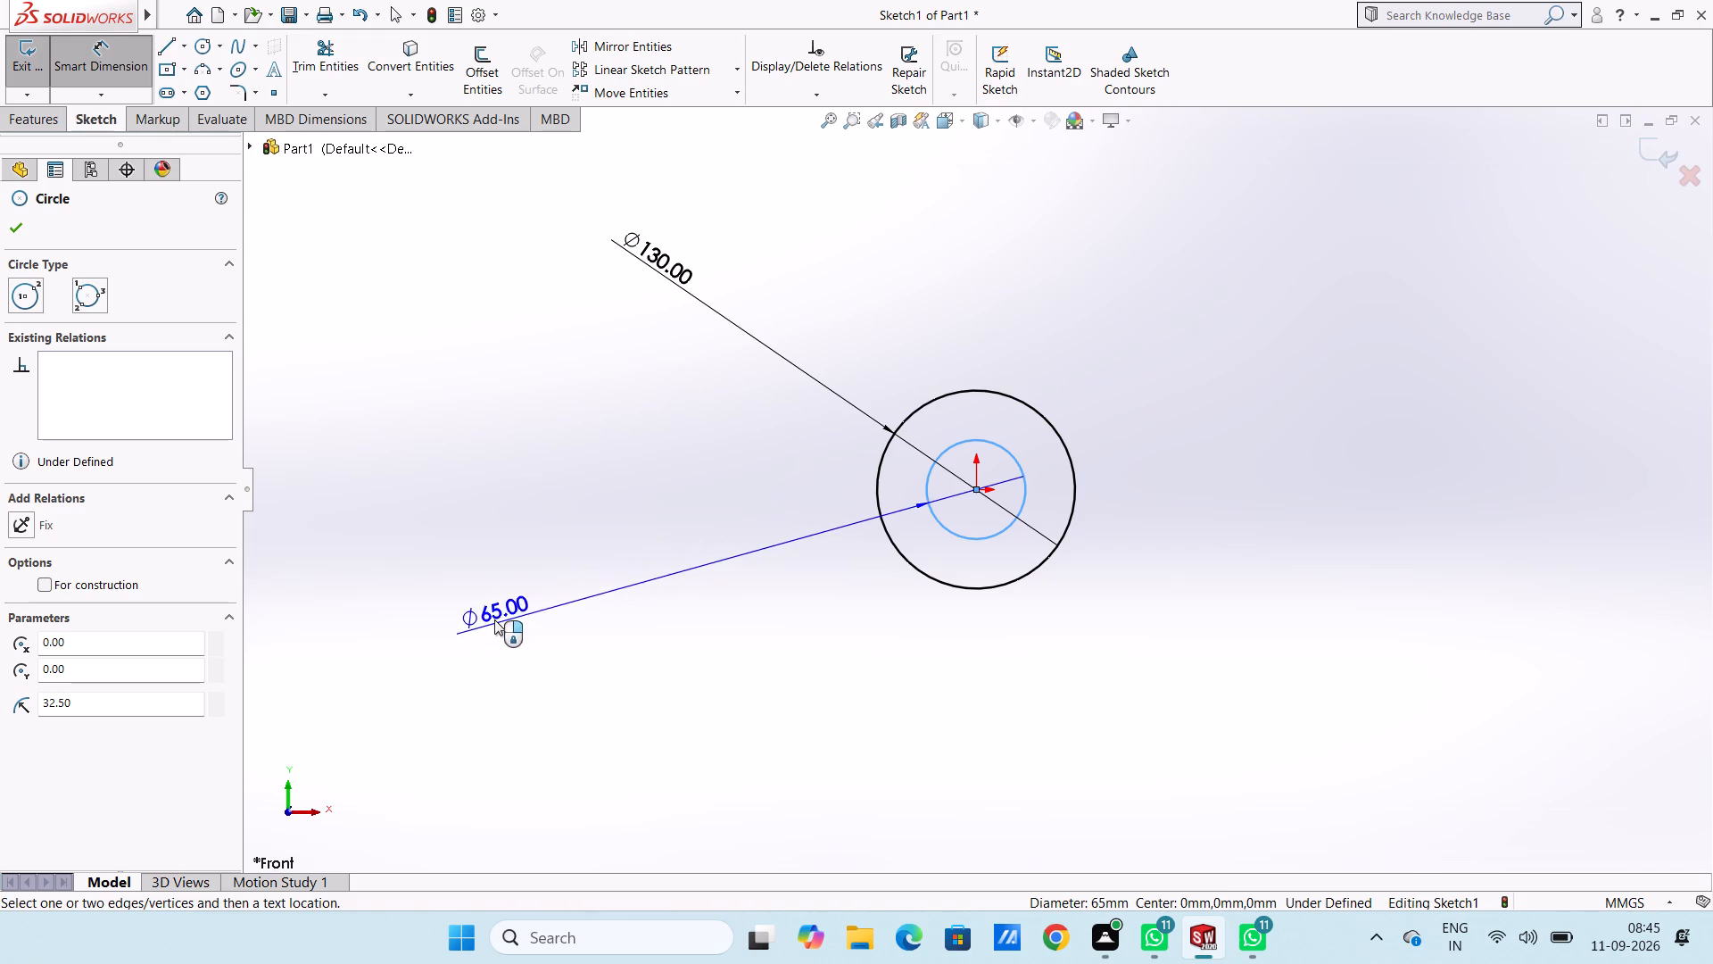
click(495, 608)
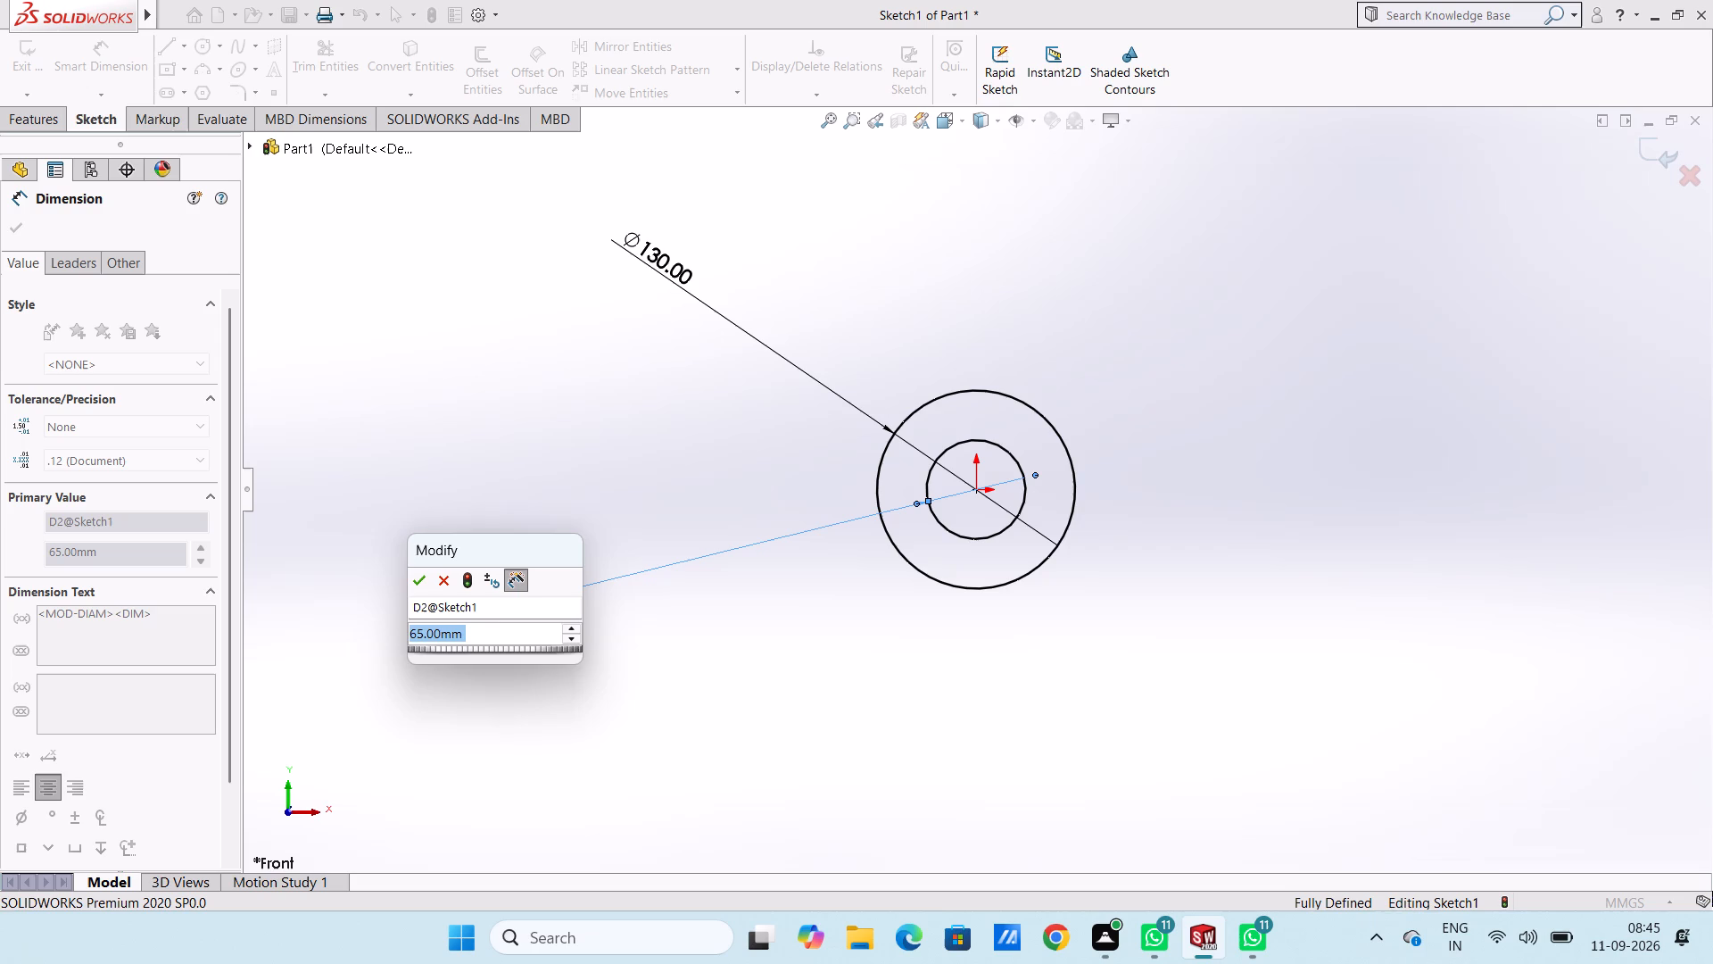
text(30)
key(Return)
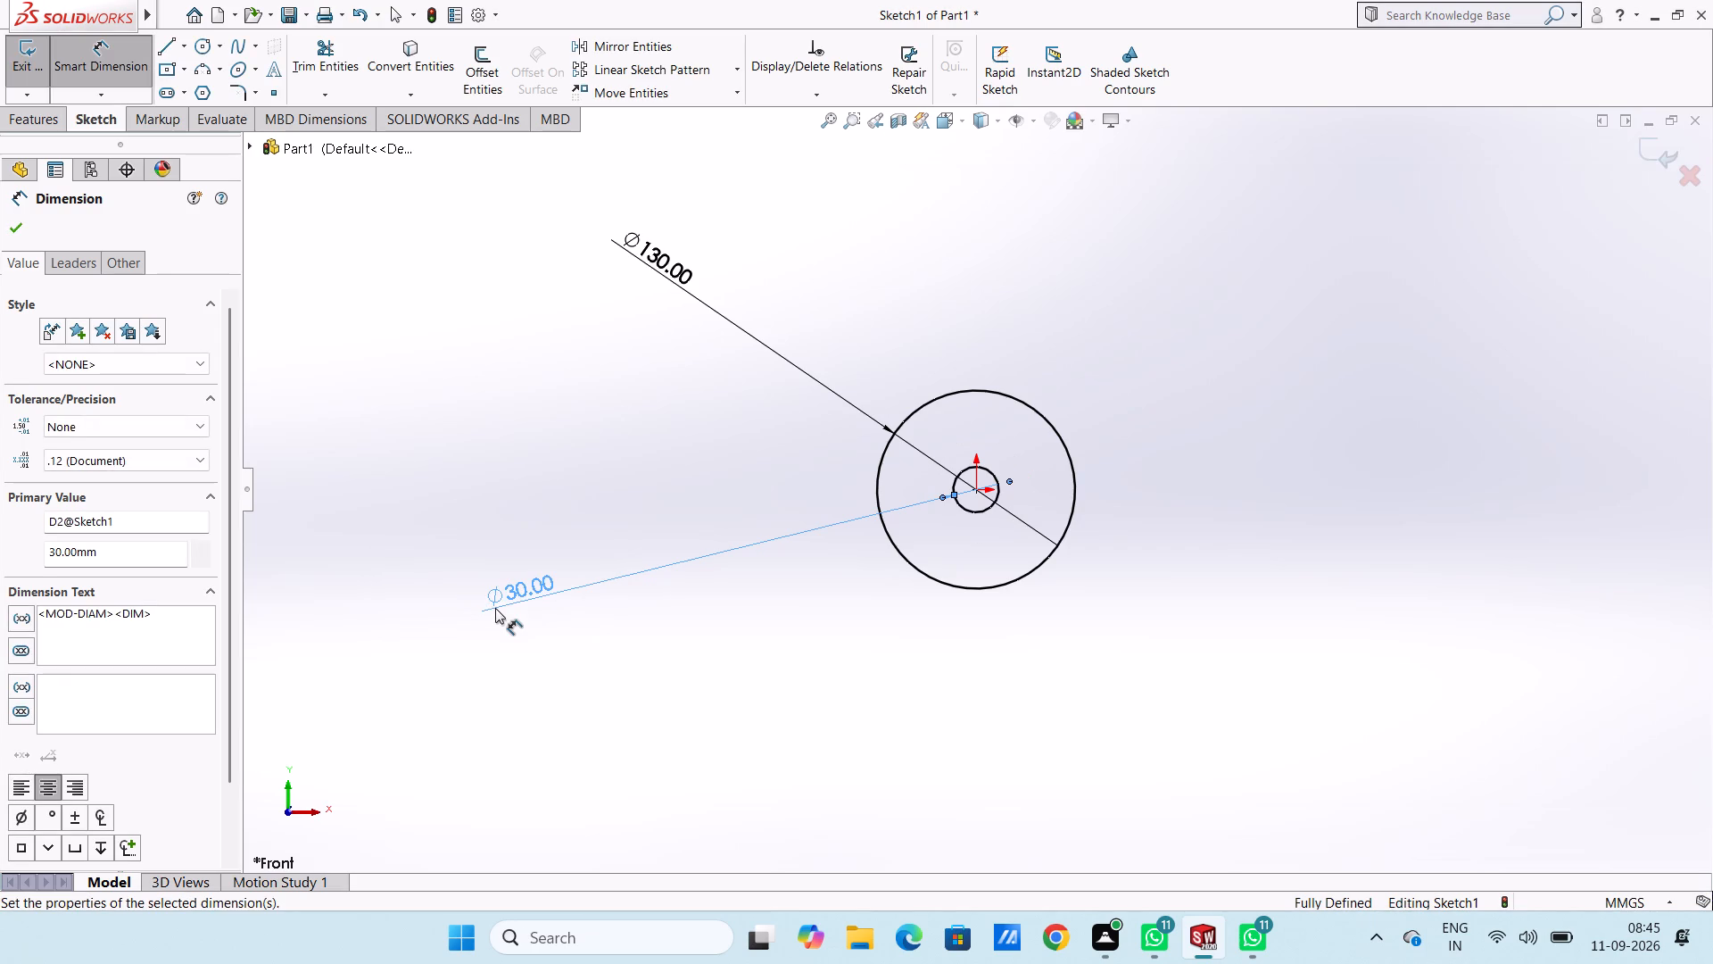
key(Escape)
key(Escape)
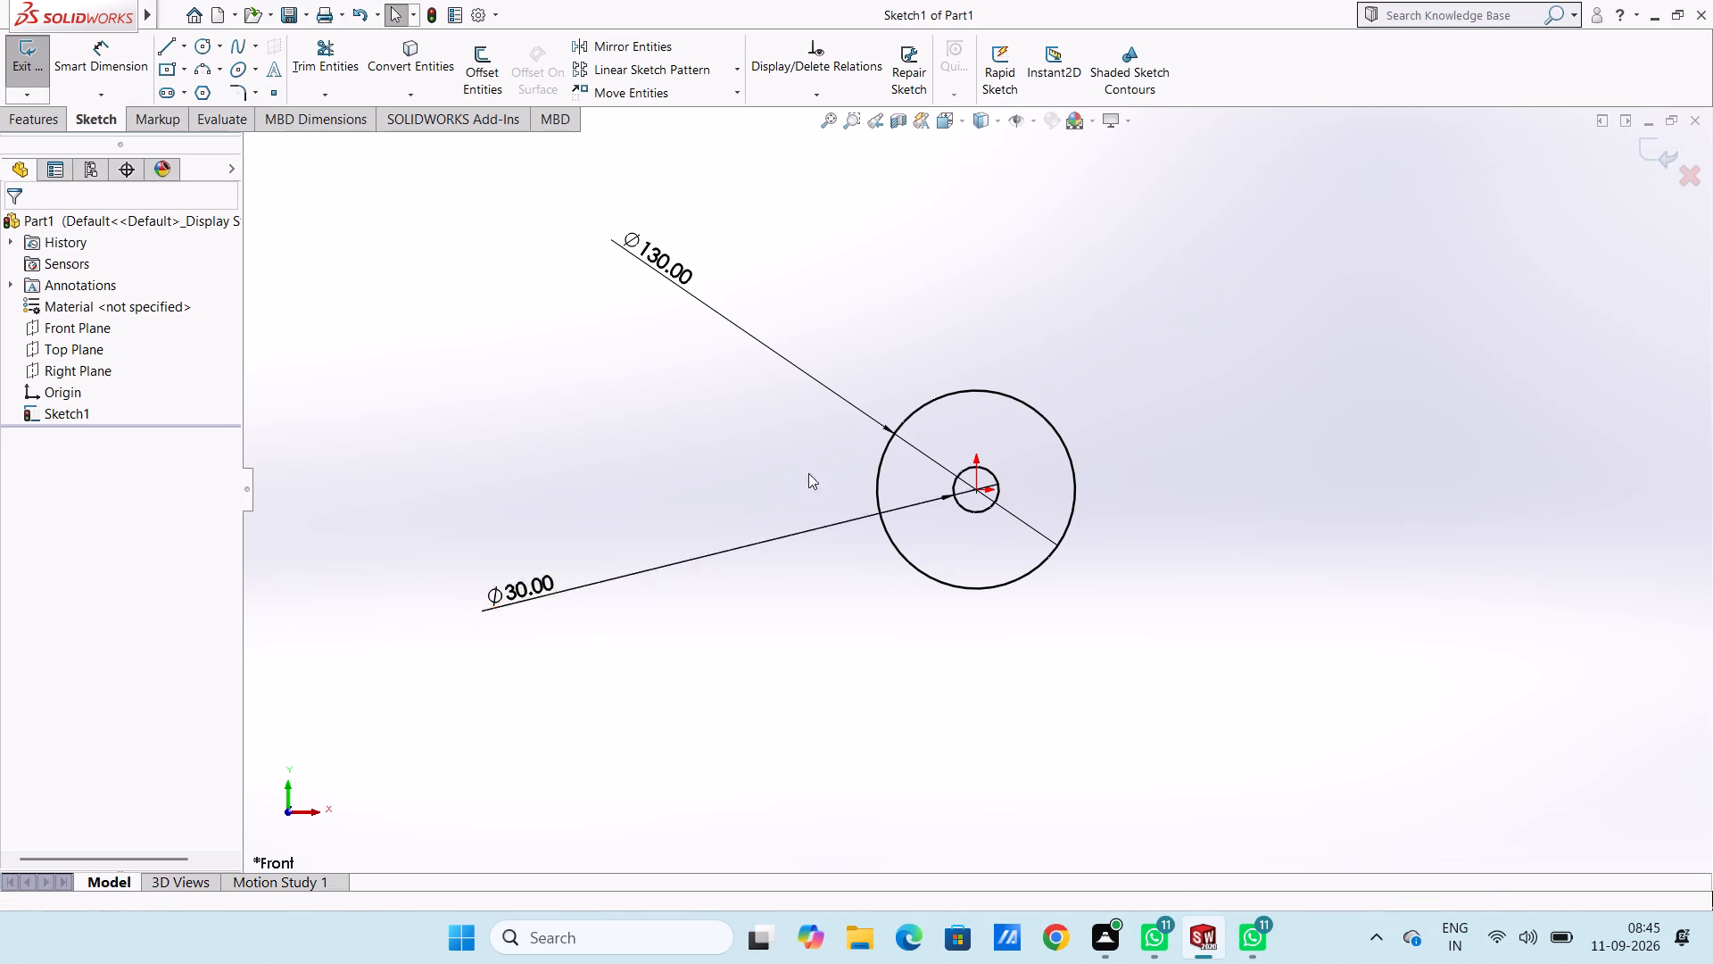
Set the outer circle's diameter to 65 mm.
ctrl+scroll(1006, 460, down, 4)
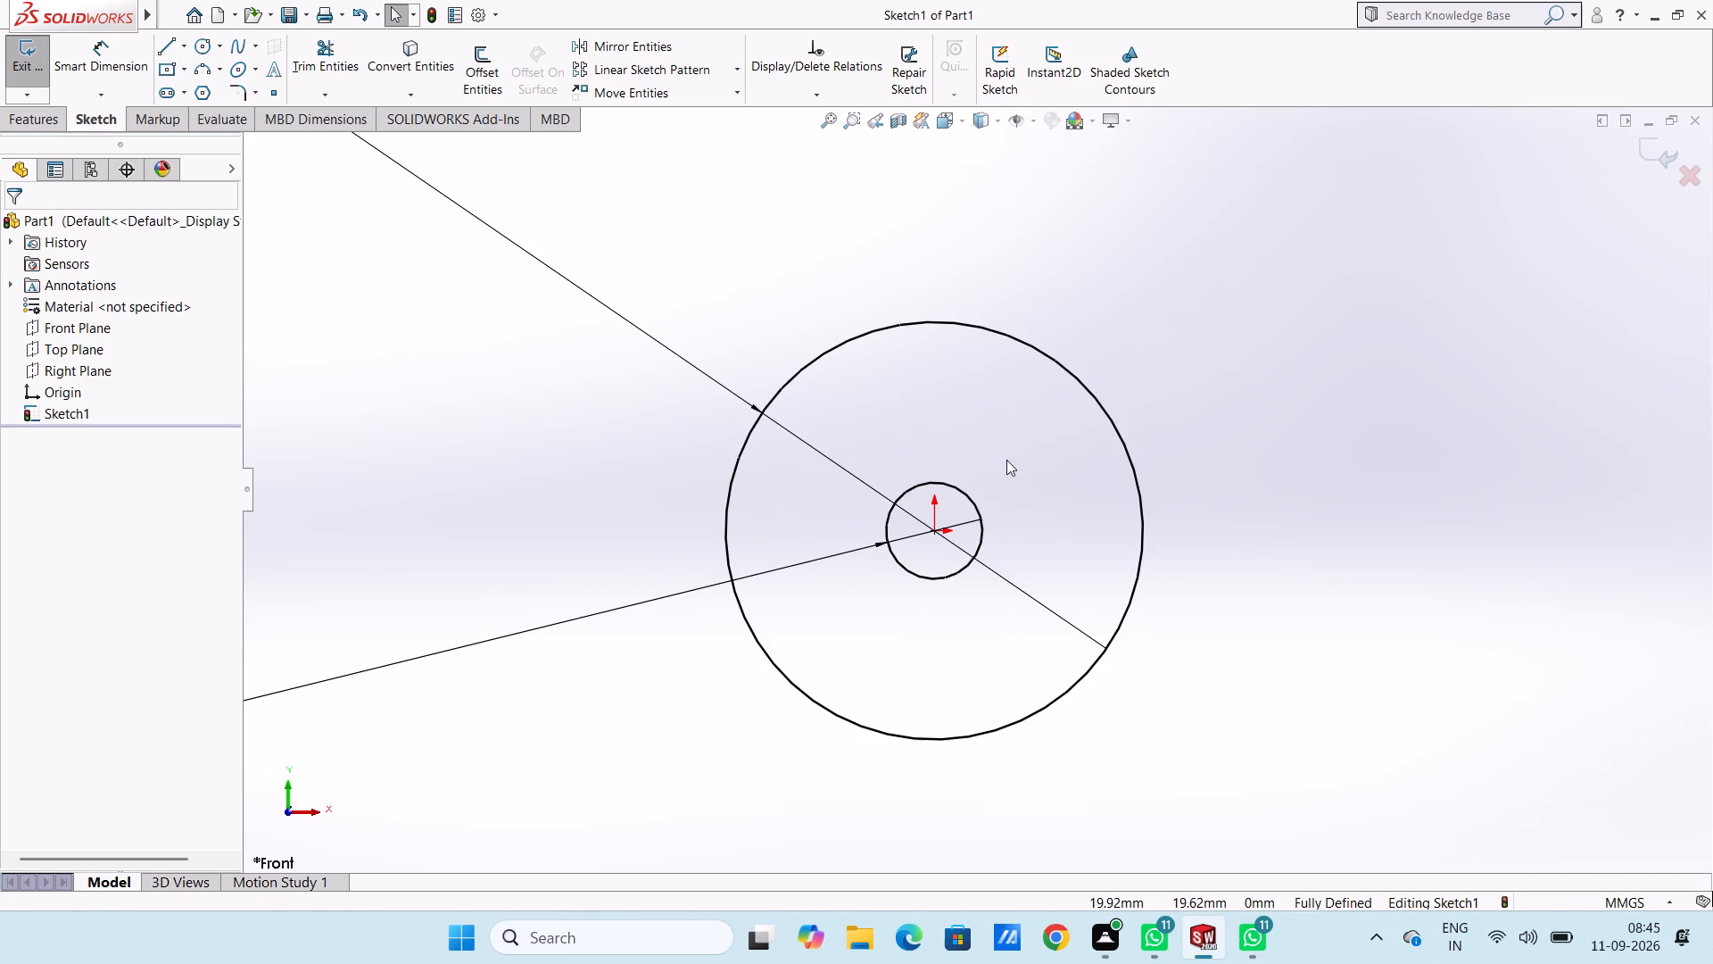
ctrl+scroll(1006, 460, up, 5)
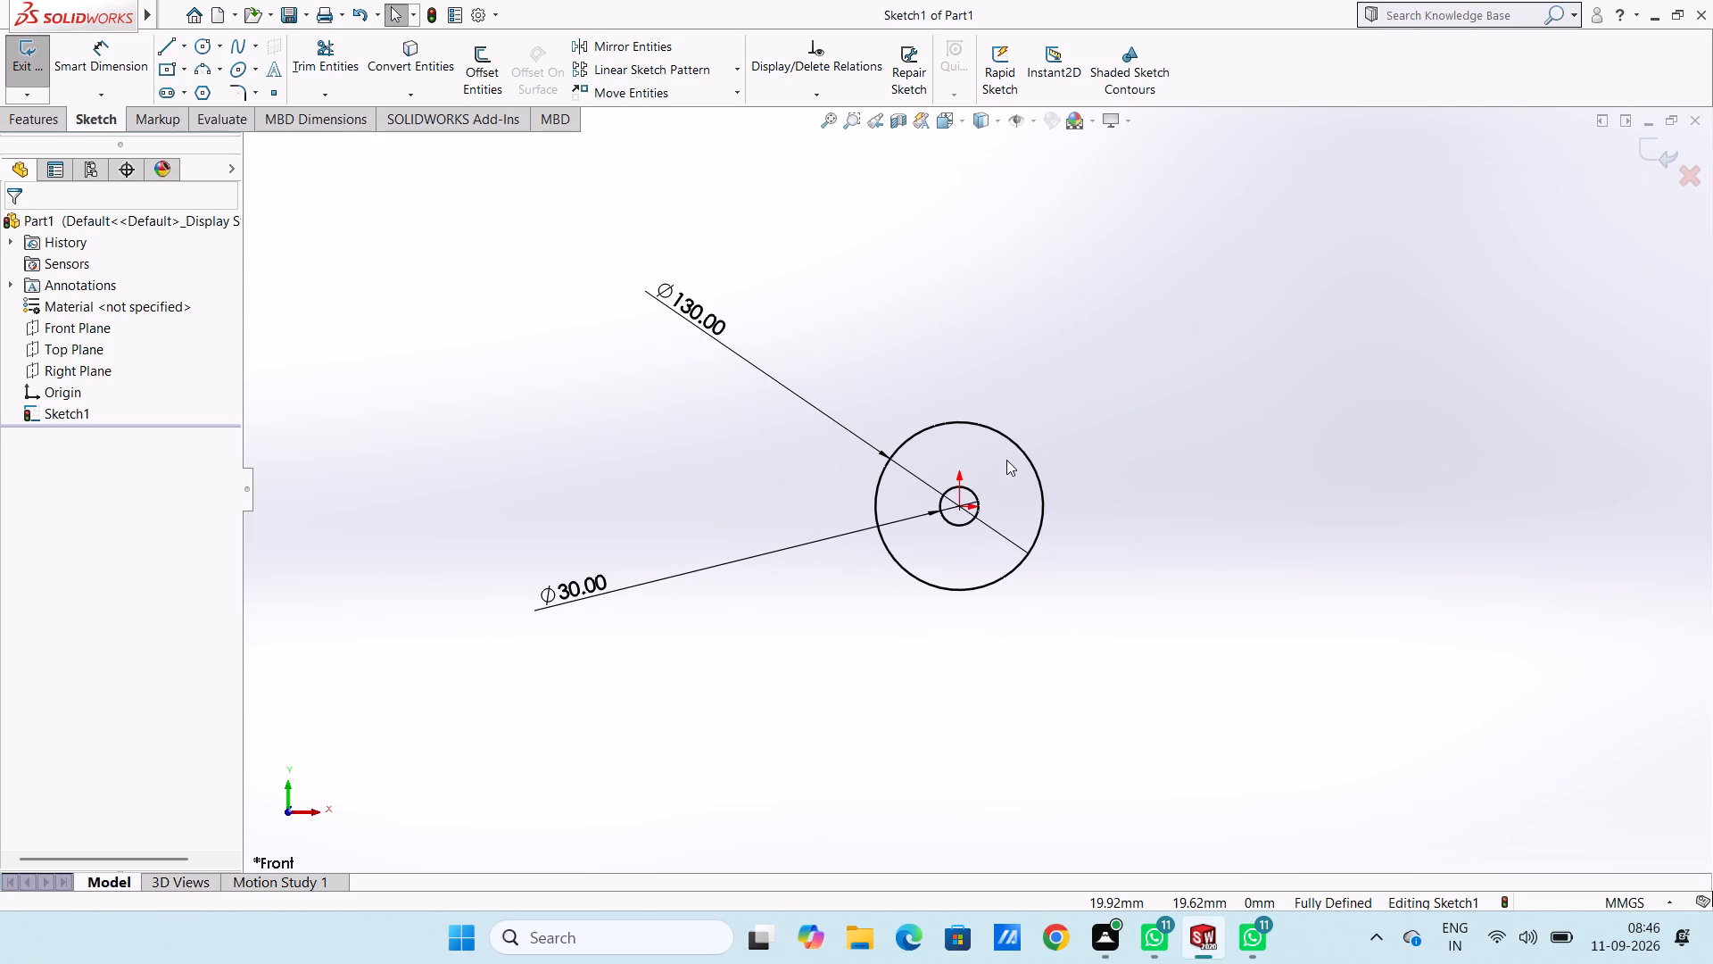
double_click(712, 324)
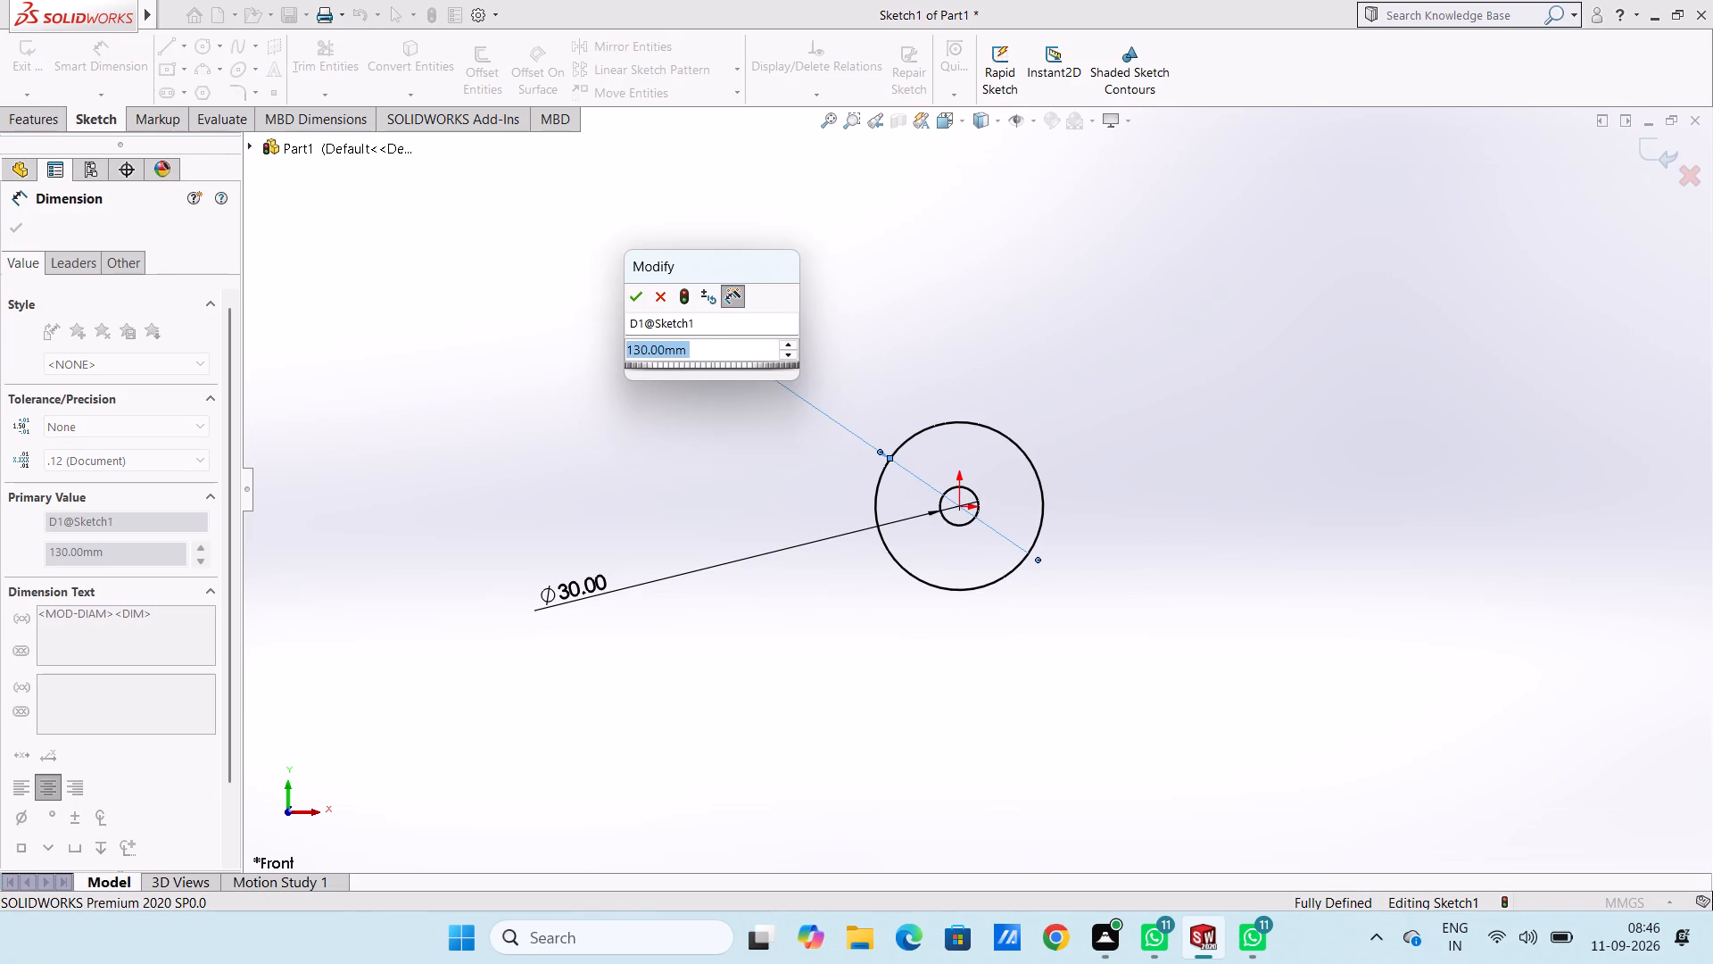
text(65)
key(Return)
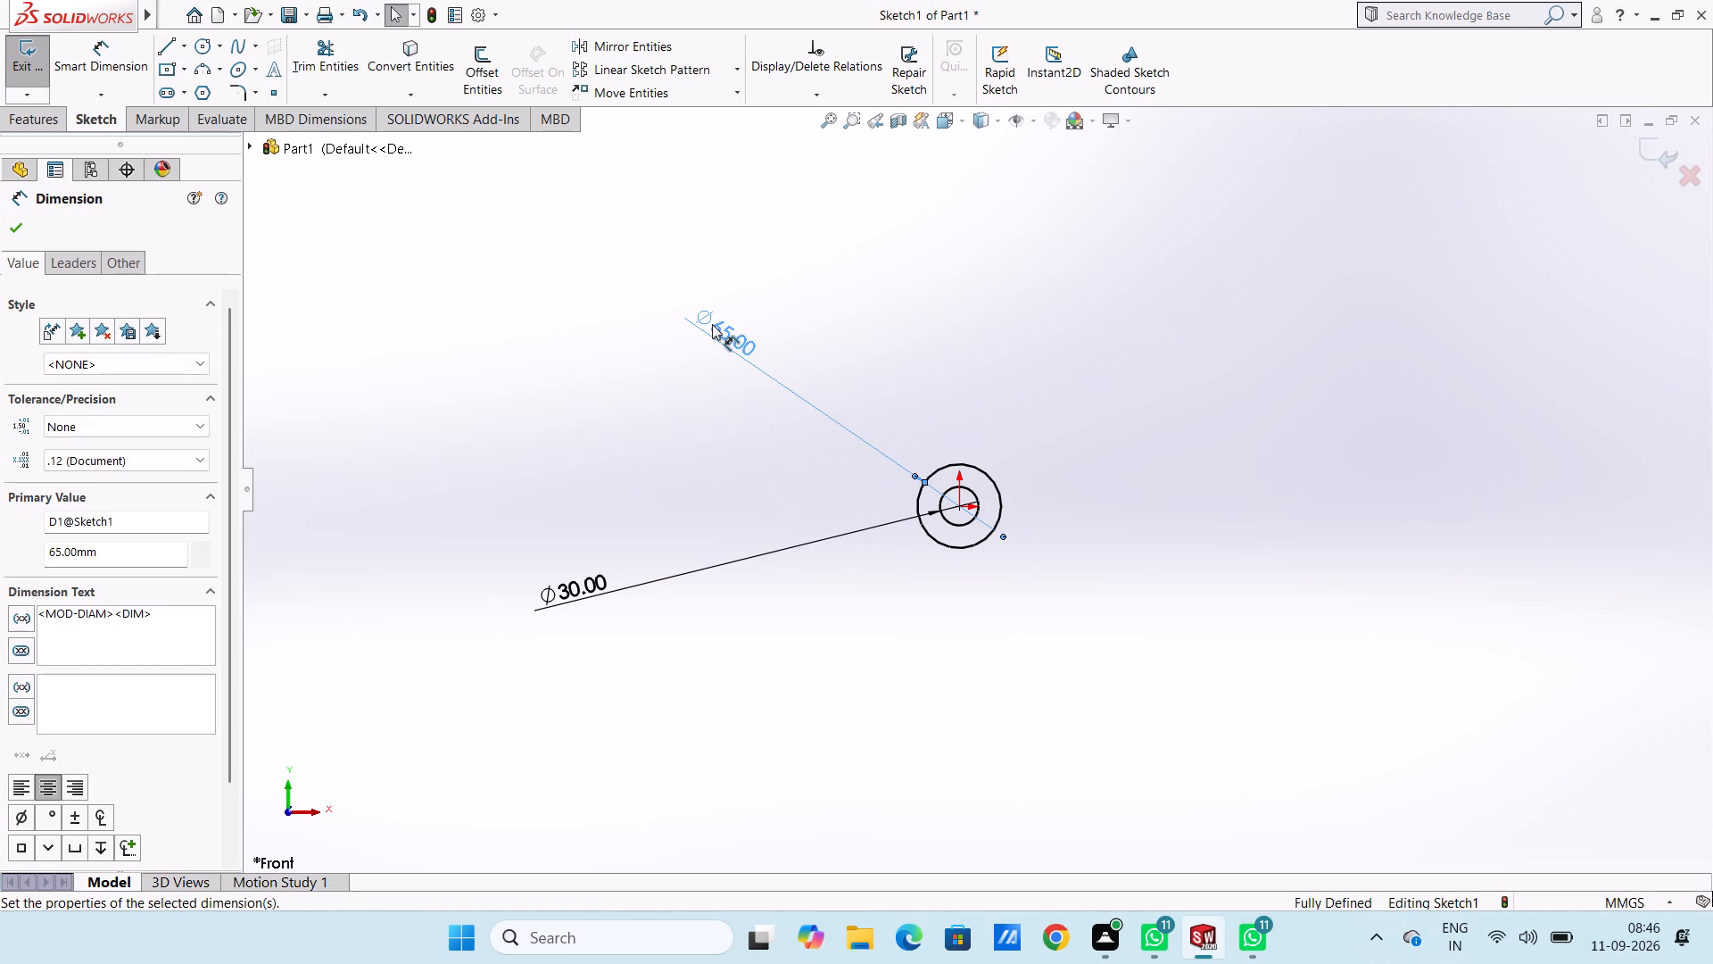
click(1092, 414)
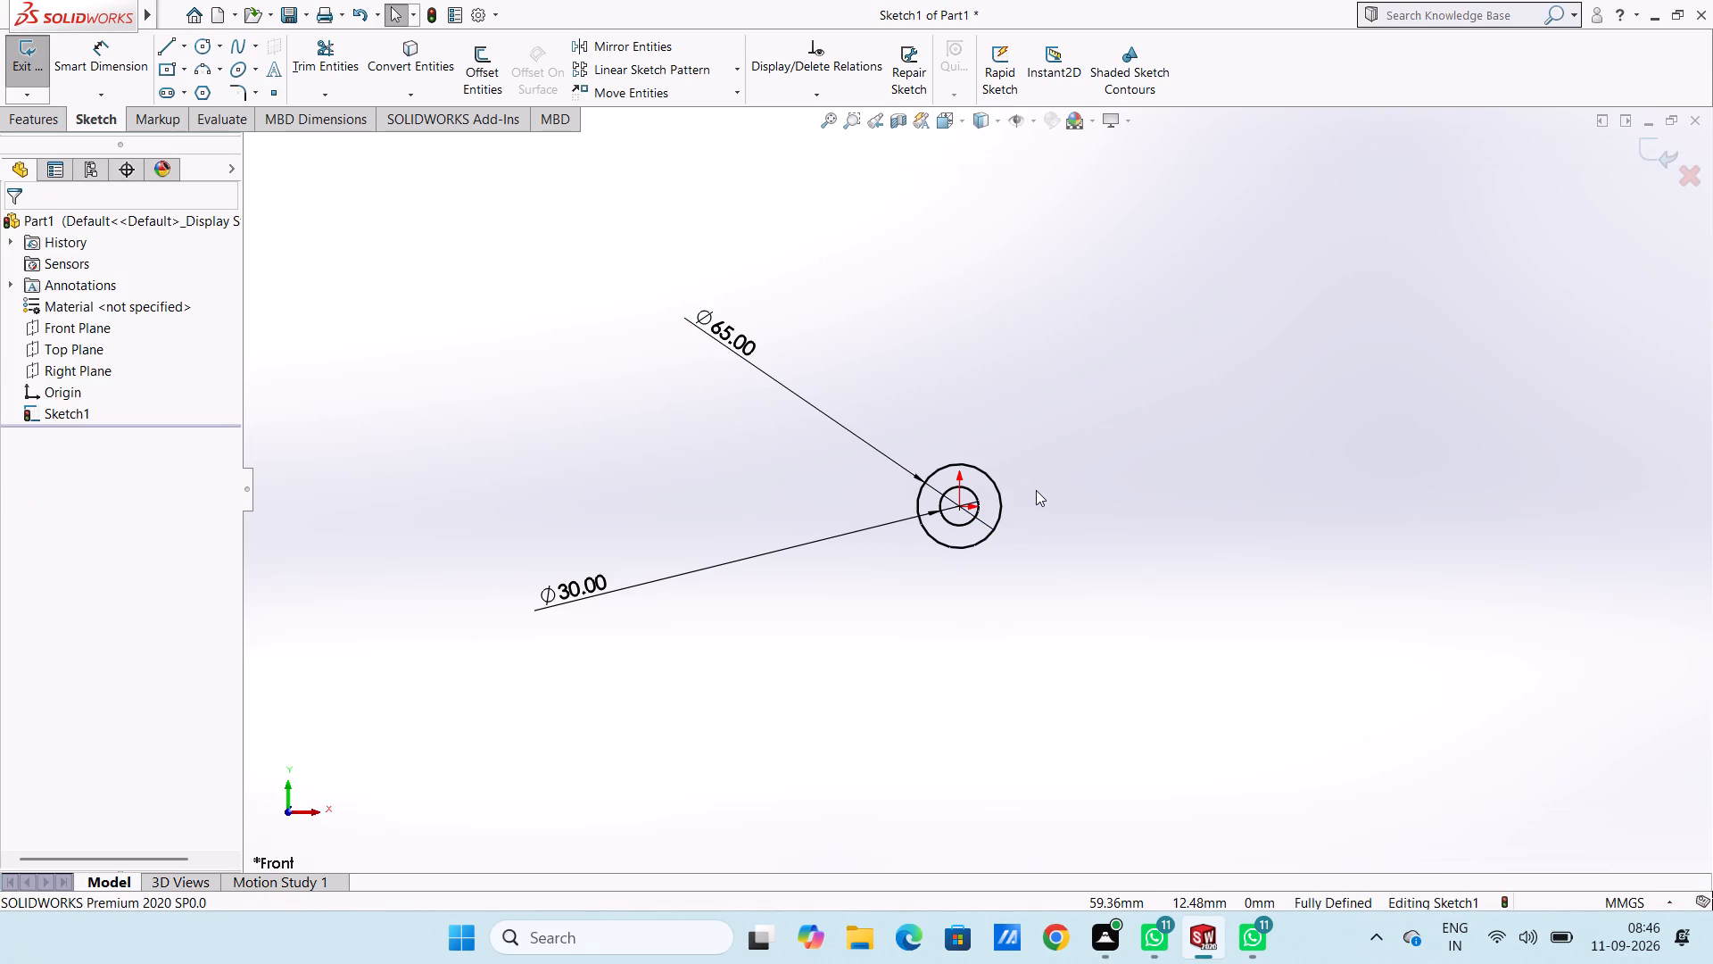
Draw a 20 mm vertical line upward from the origin, ending between the two circles.
ctrl+scroll(1036, 490, down, 4)
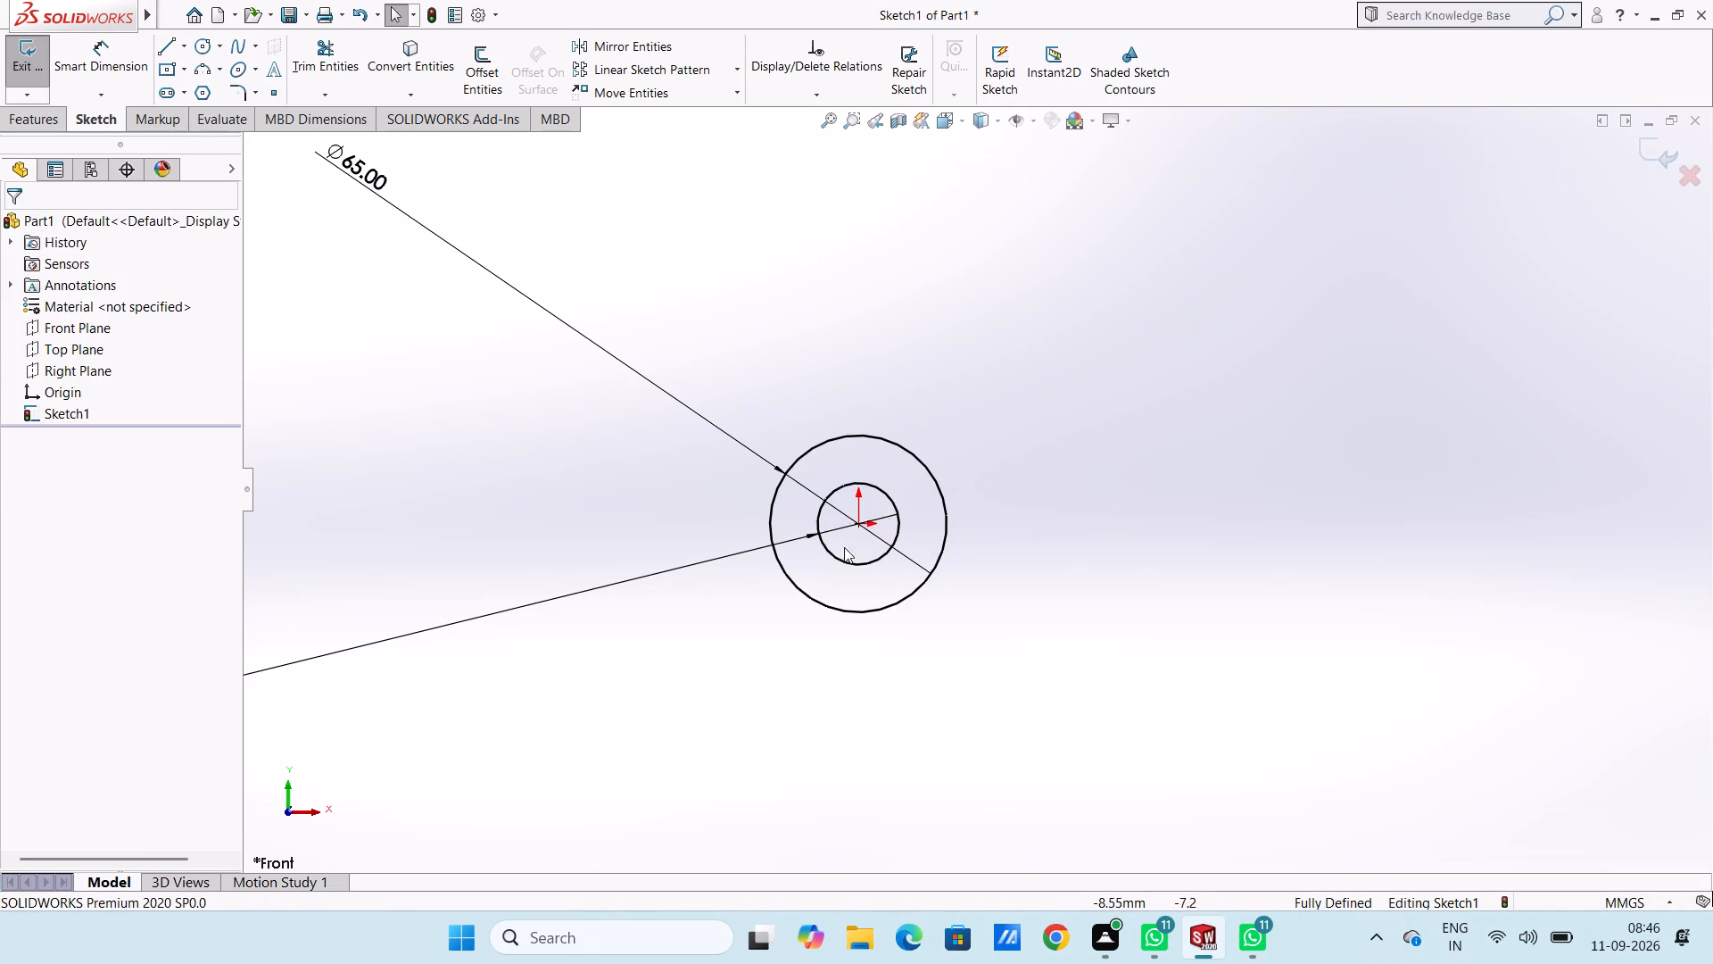
ctrl+scroll(854, 580, down, 3)
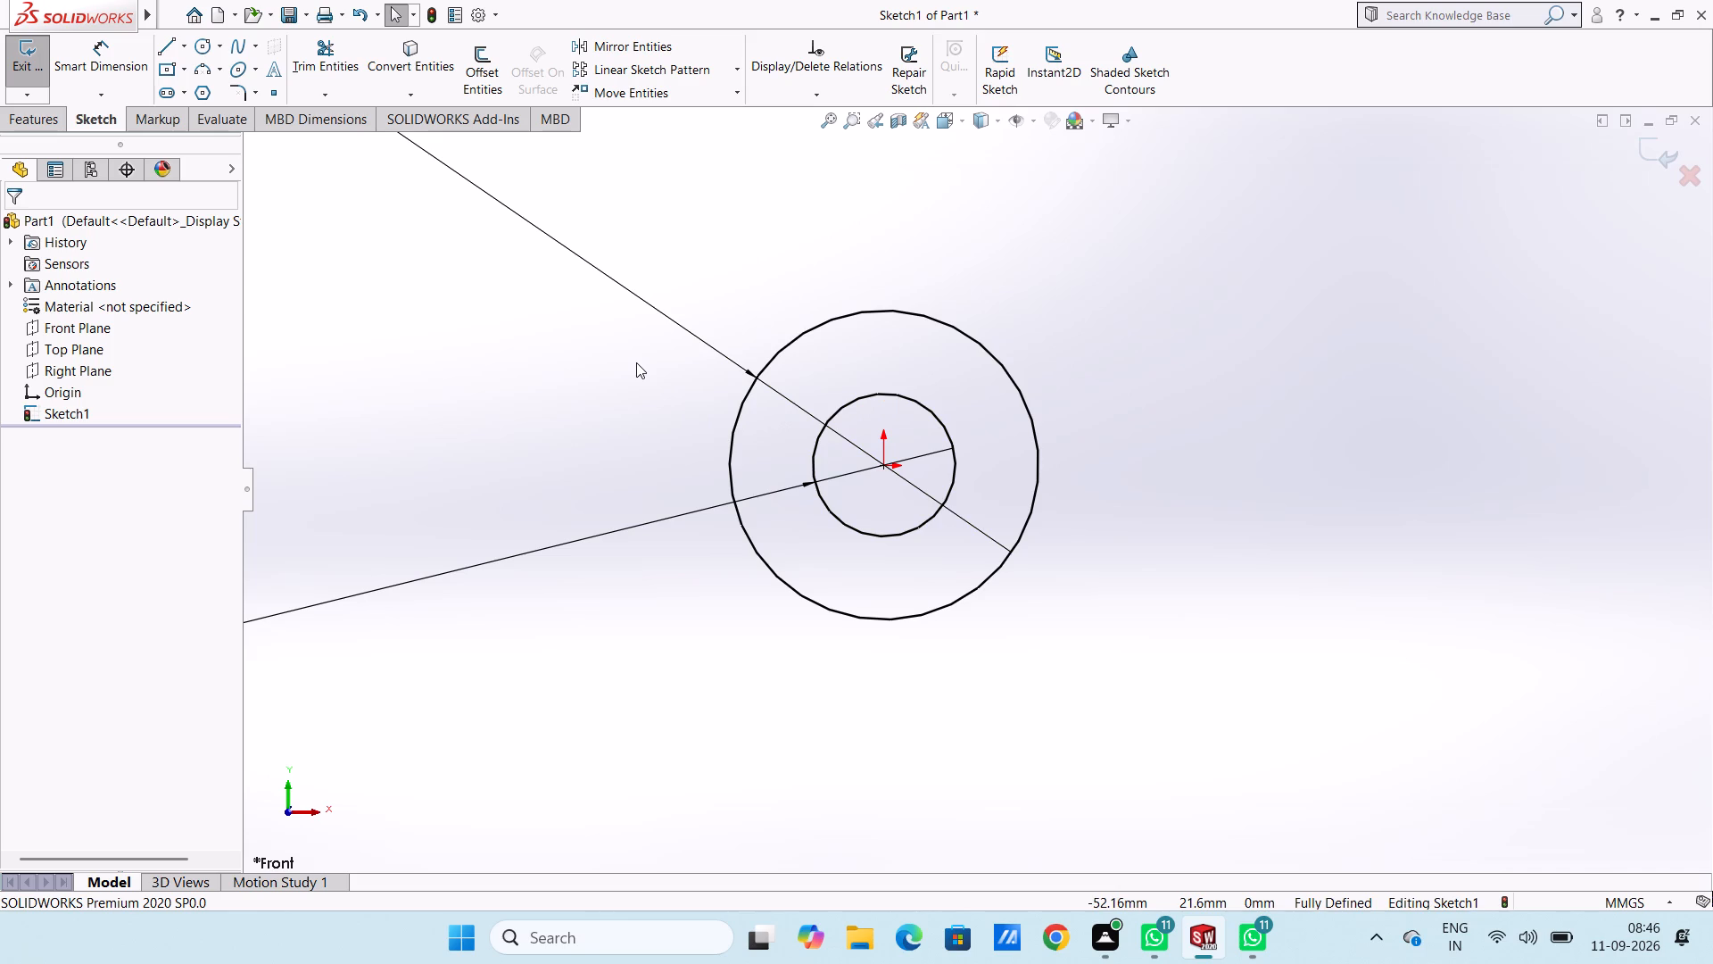
click(164, 47)
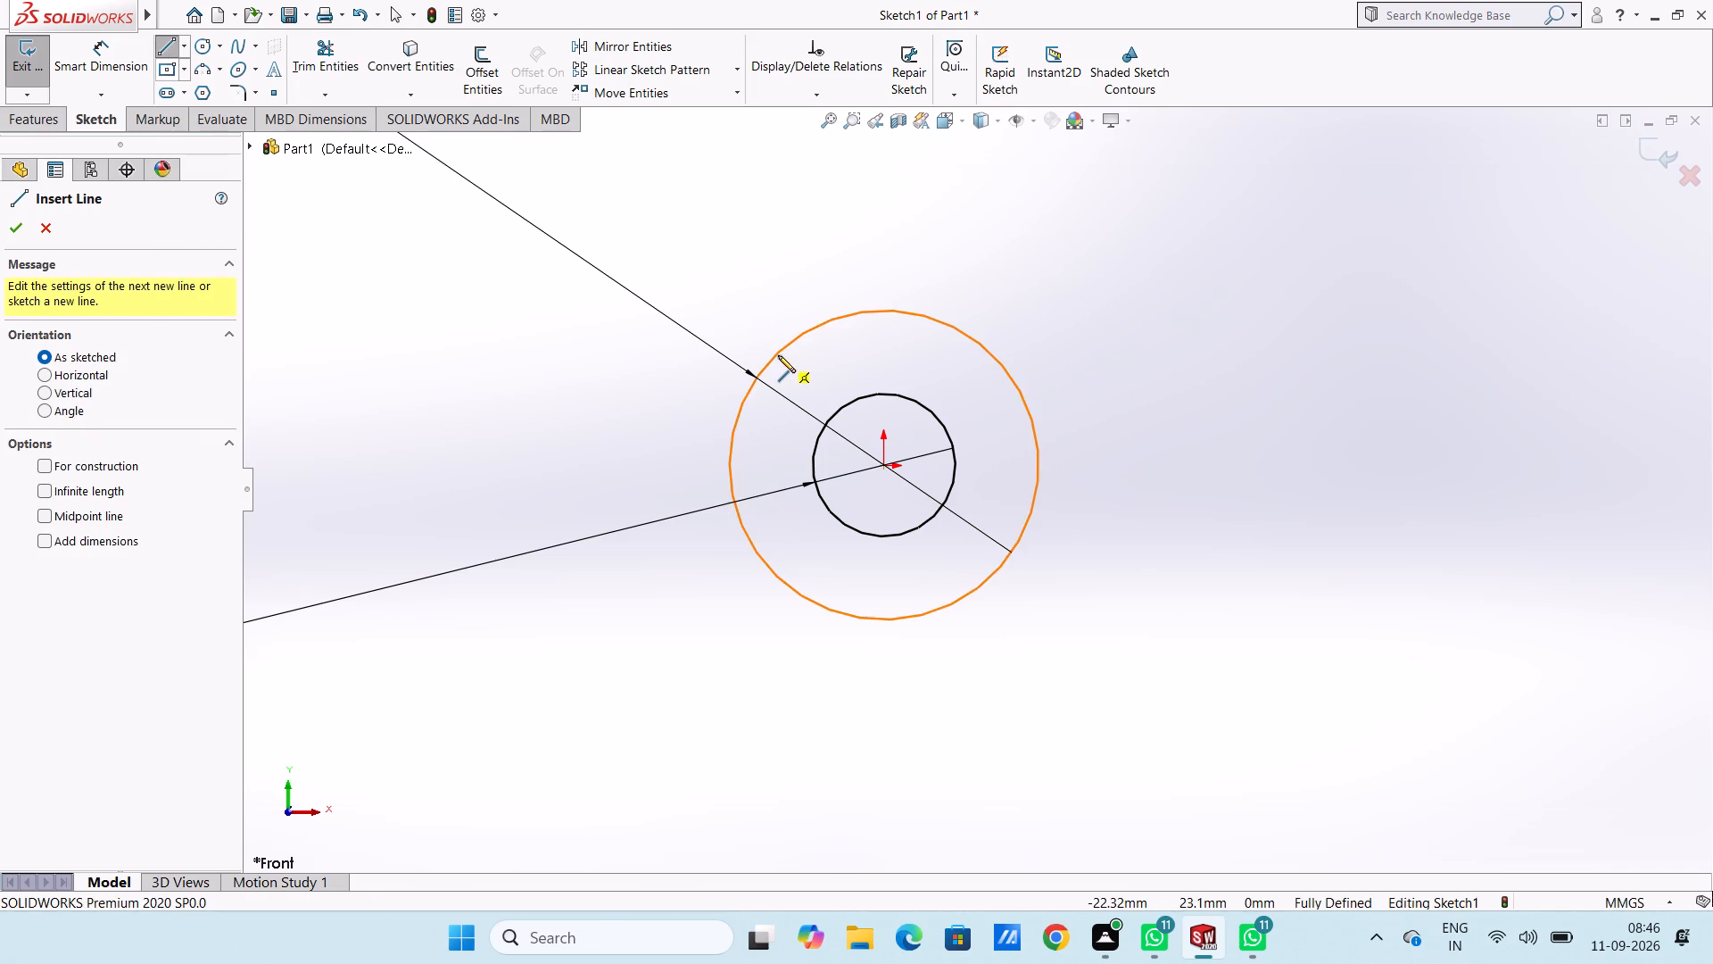
click(881, 462)
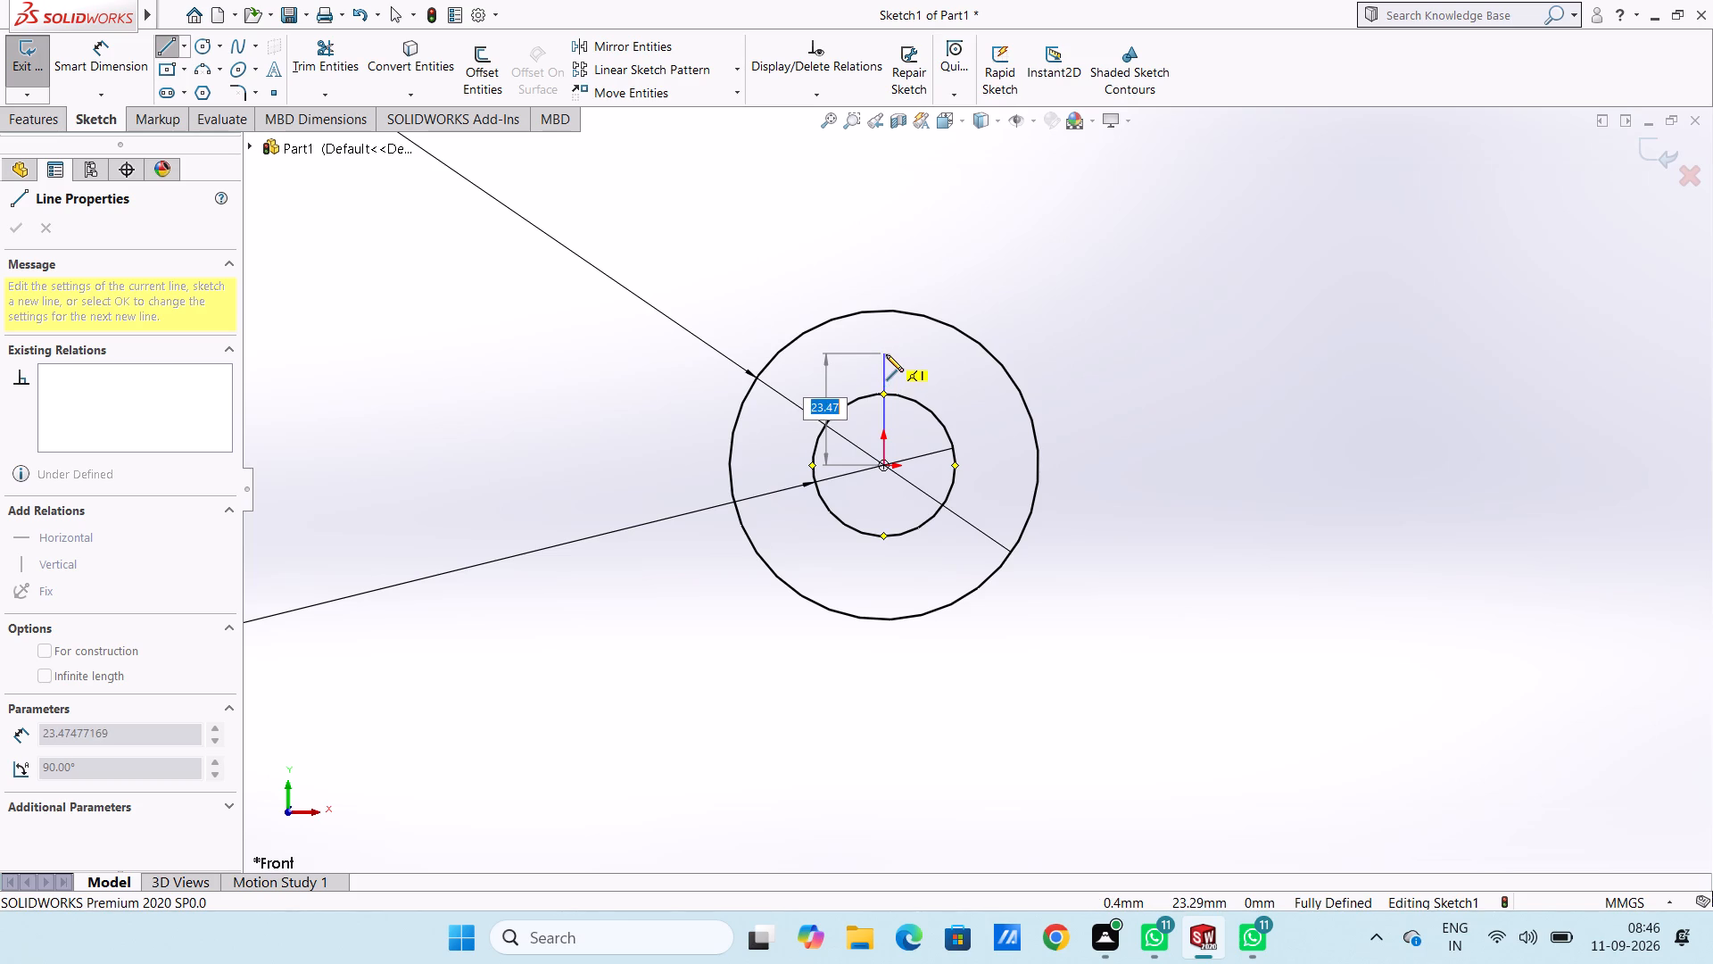
text(20)
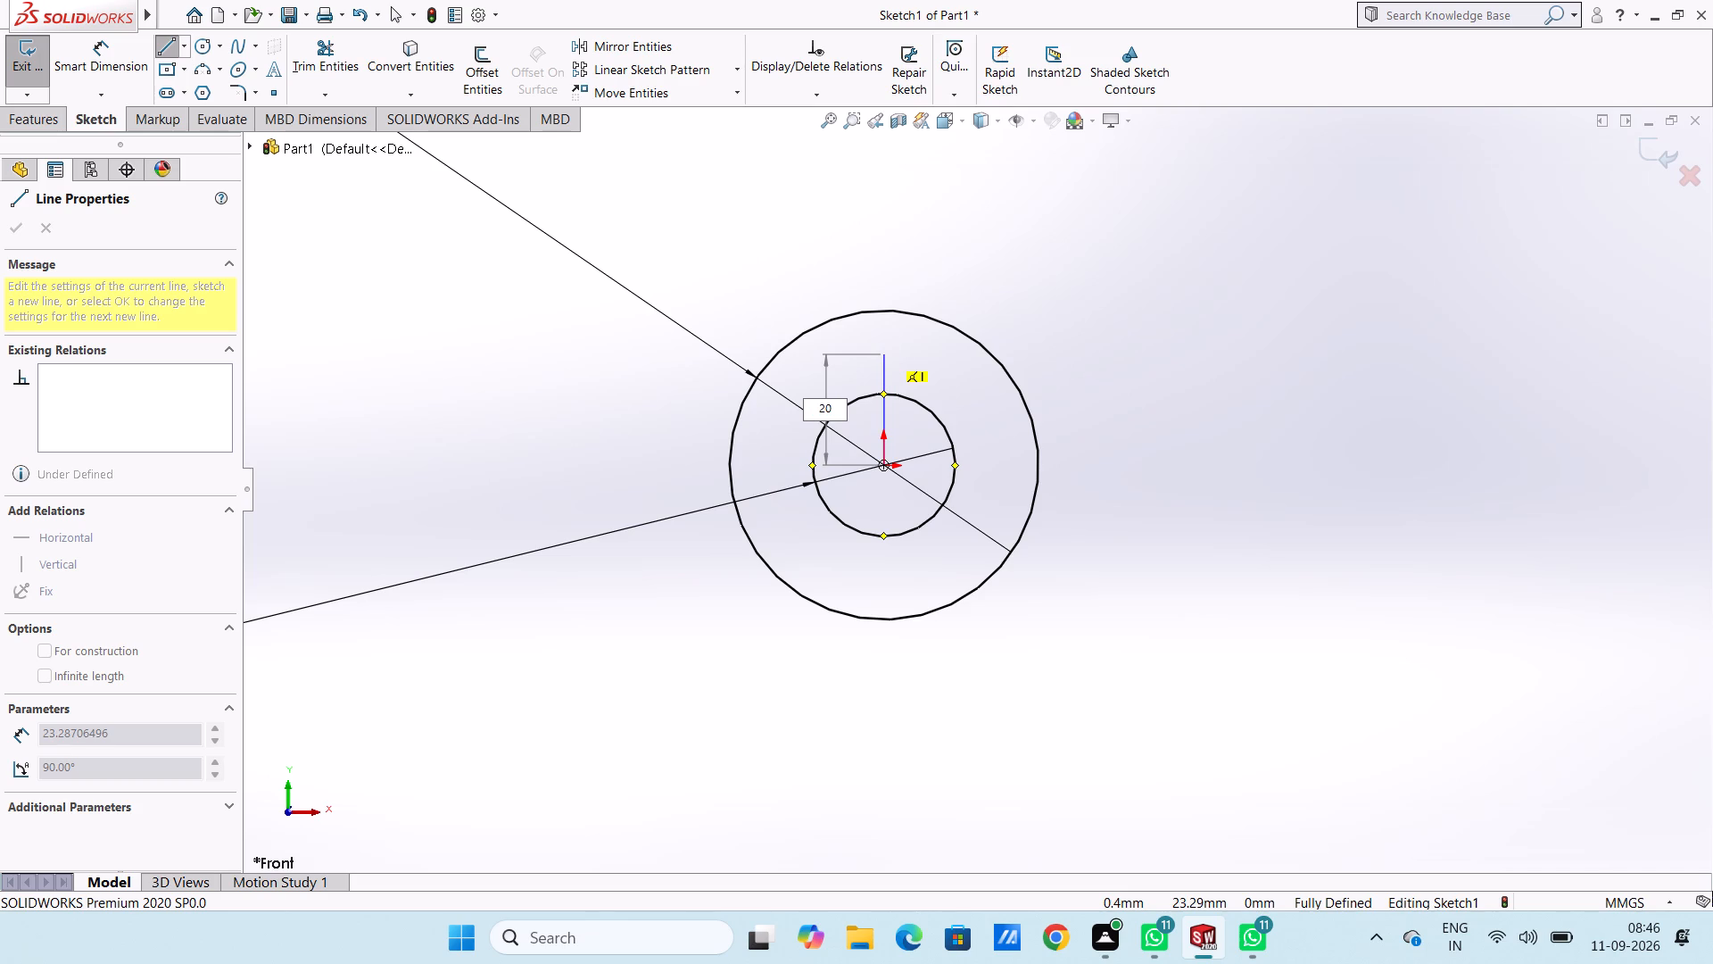
key(Return)
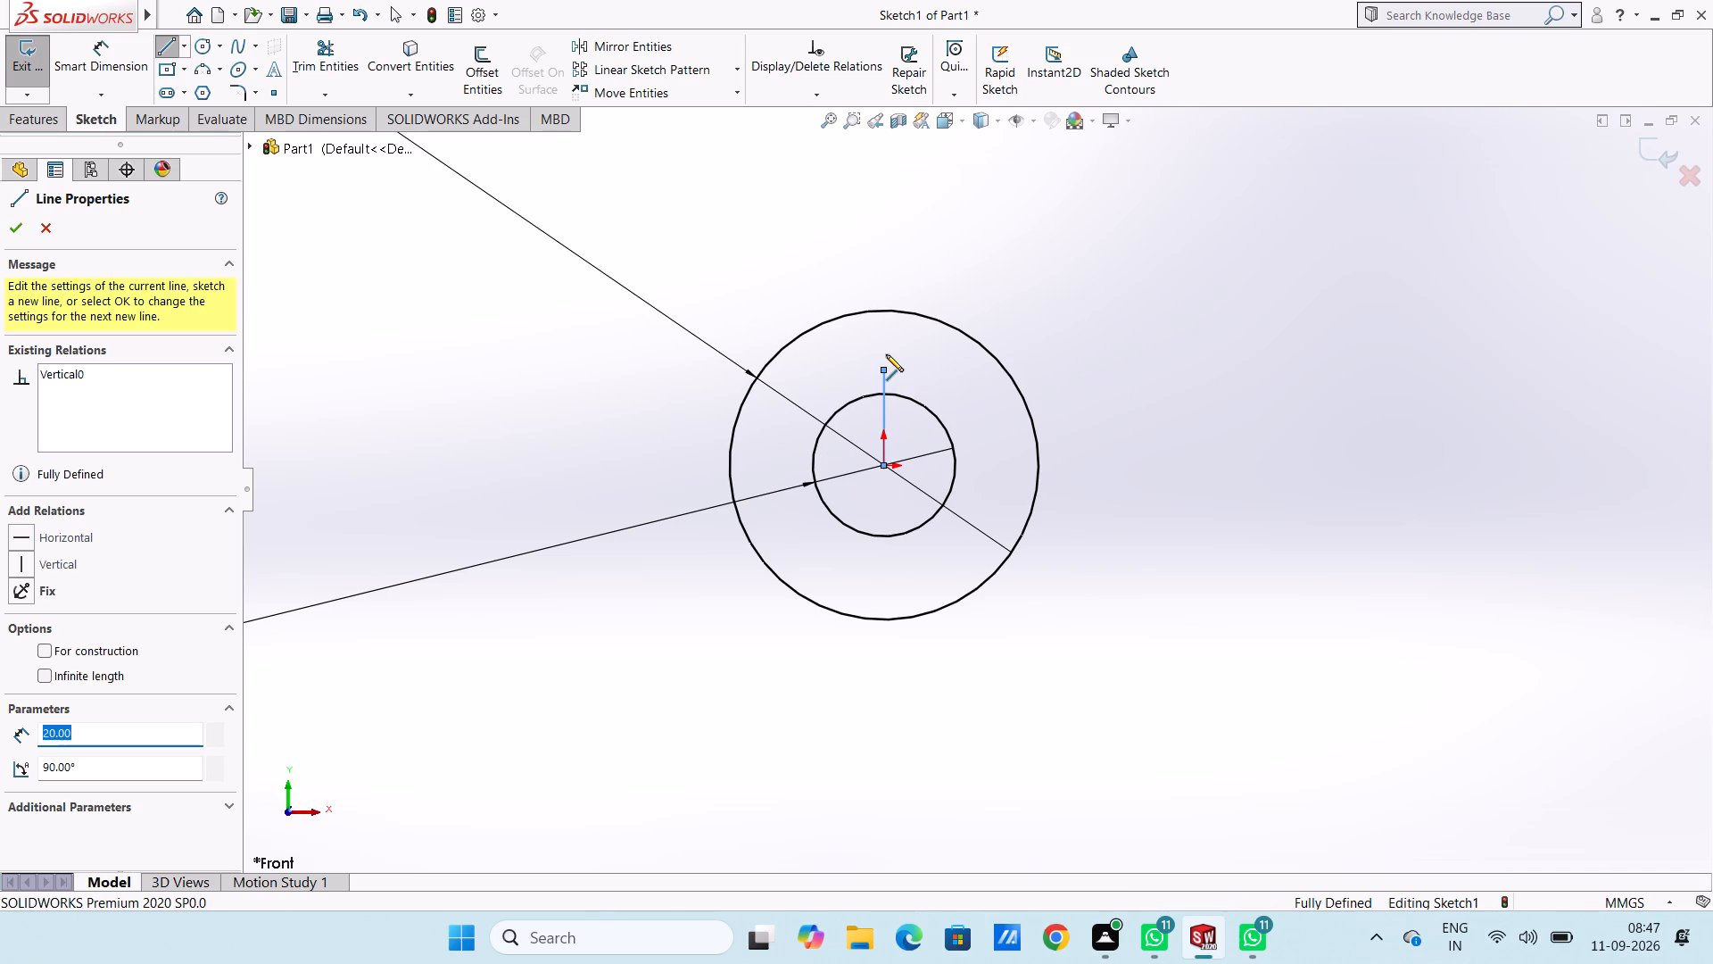
key(Escape)
key(Escape)
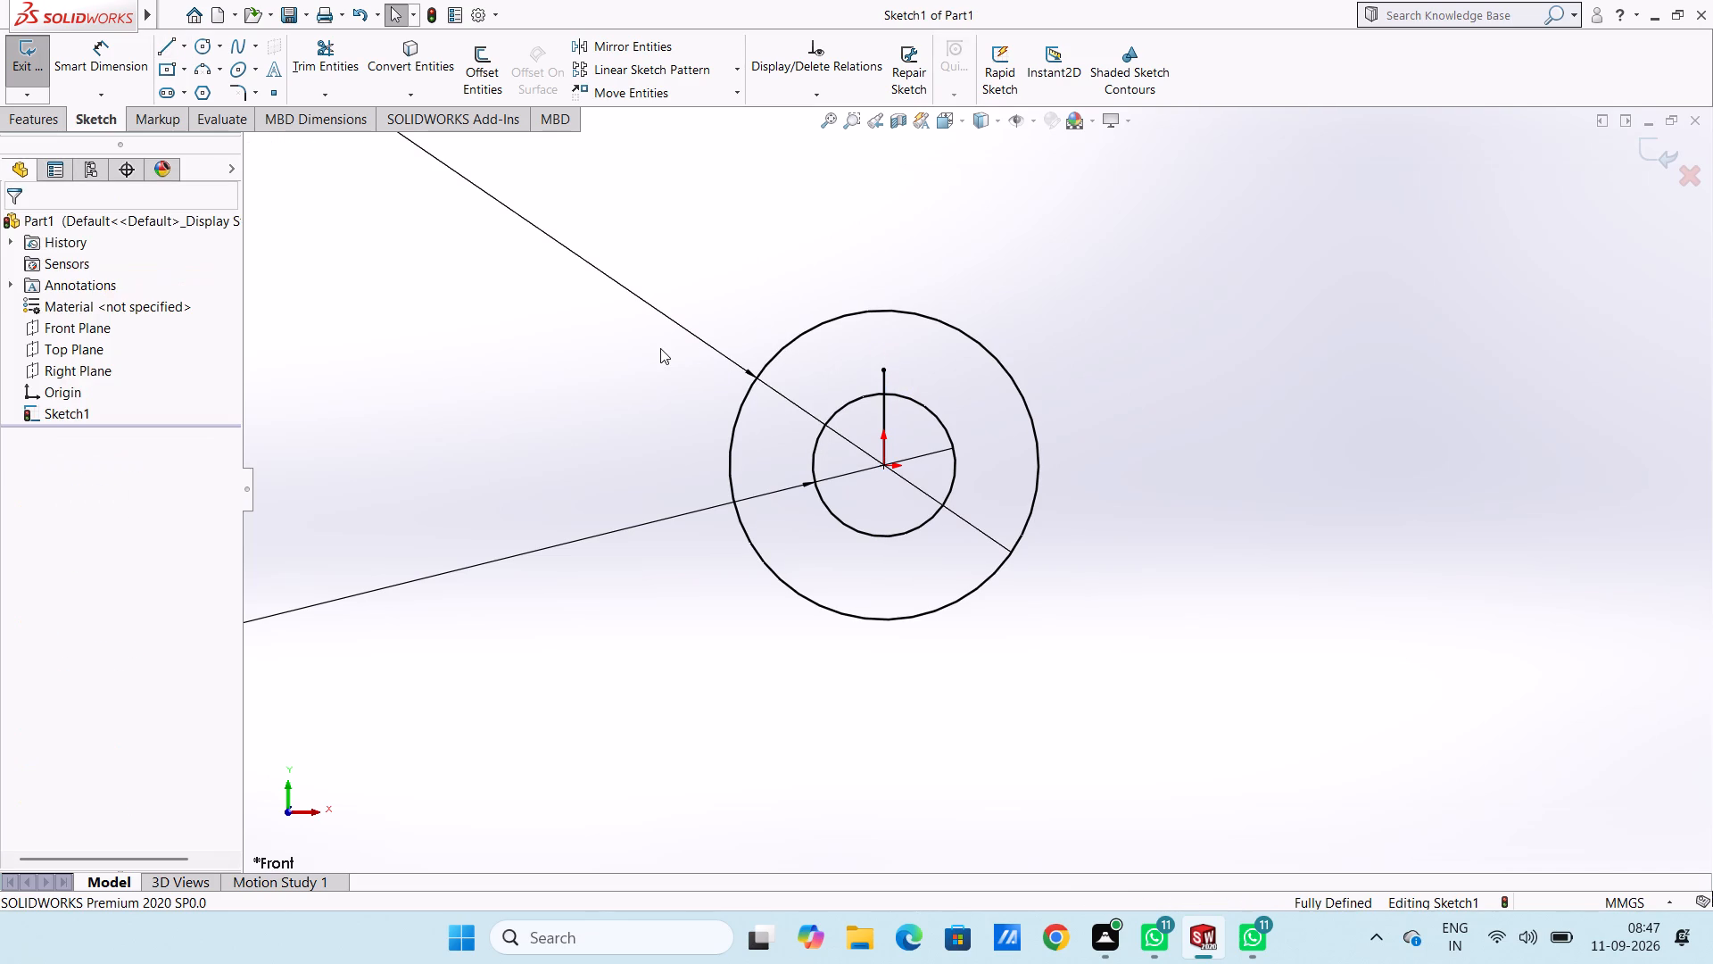
Offset the vertical line by 3 mm in both directions, with dimensions added.
click(484, 50)
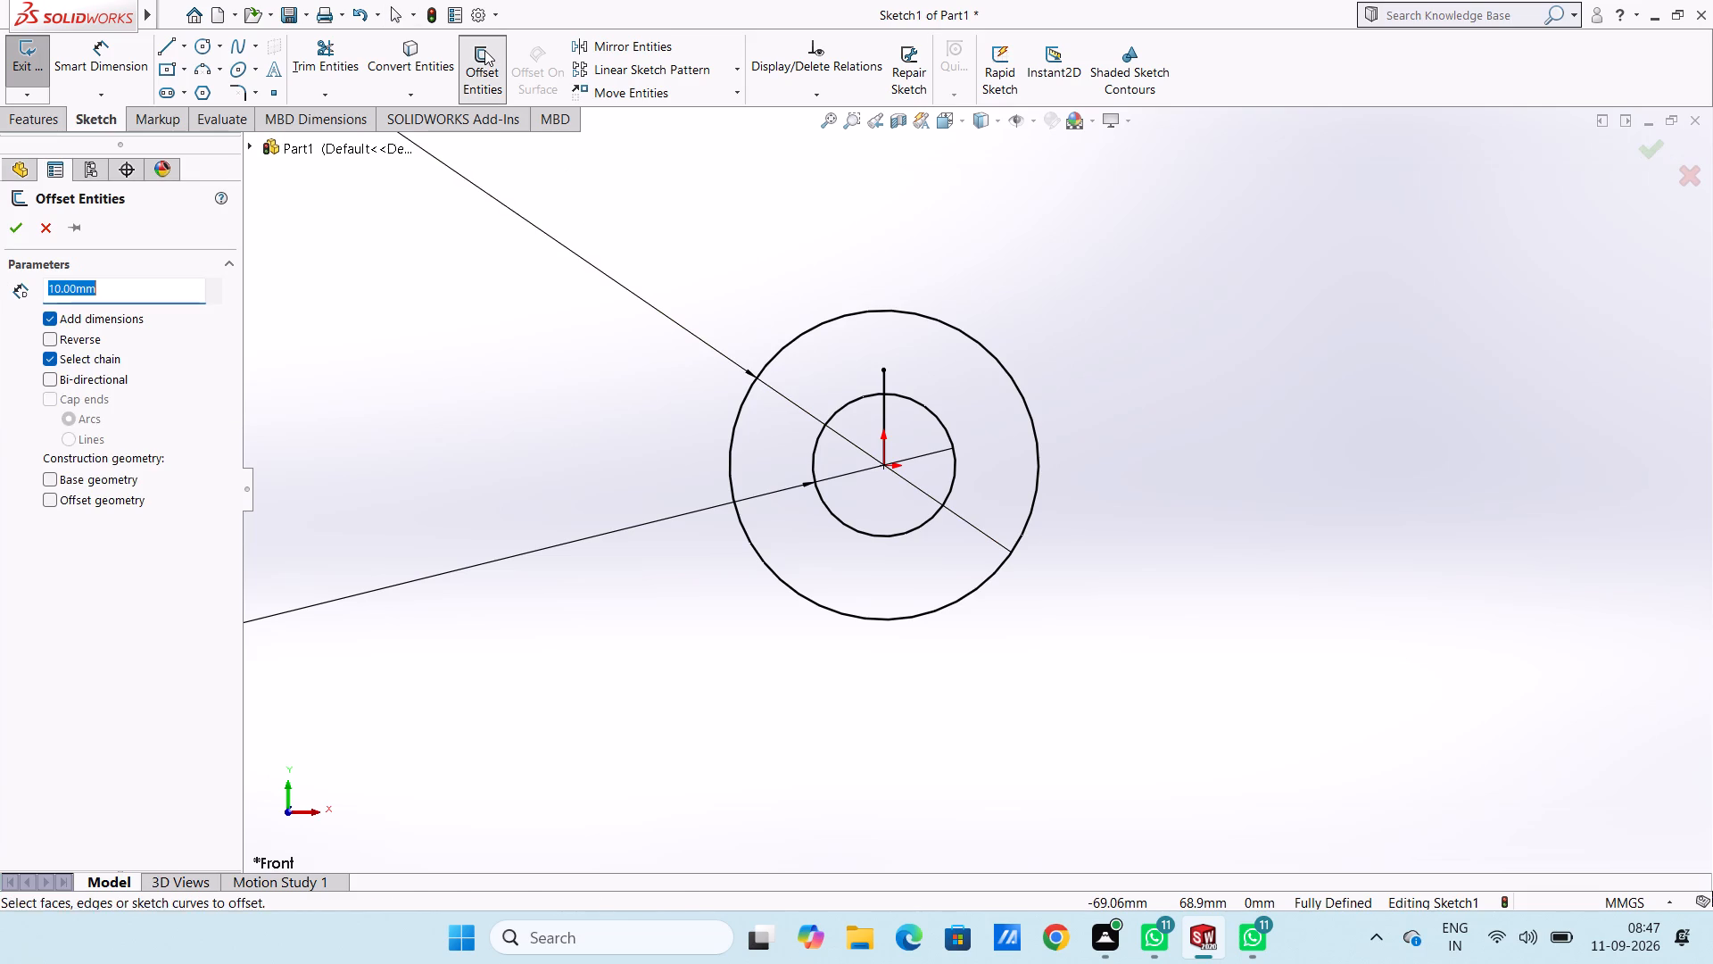
key(3)
key(Return)
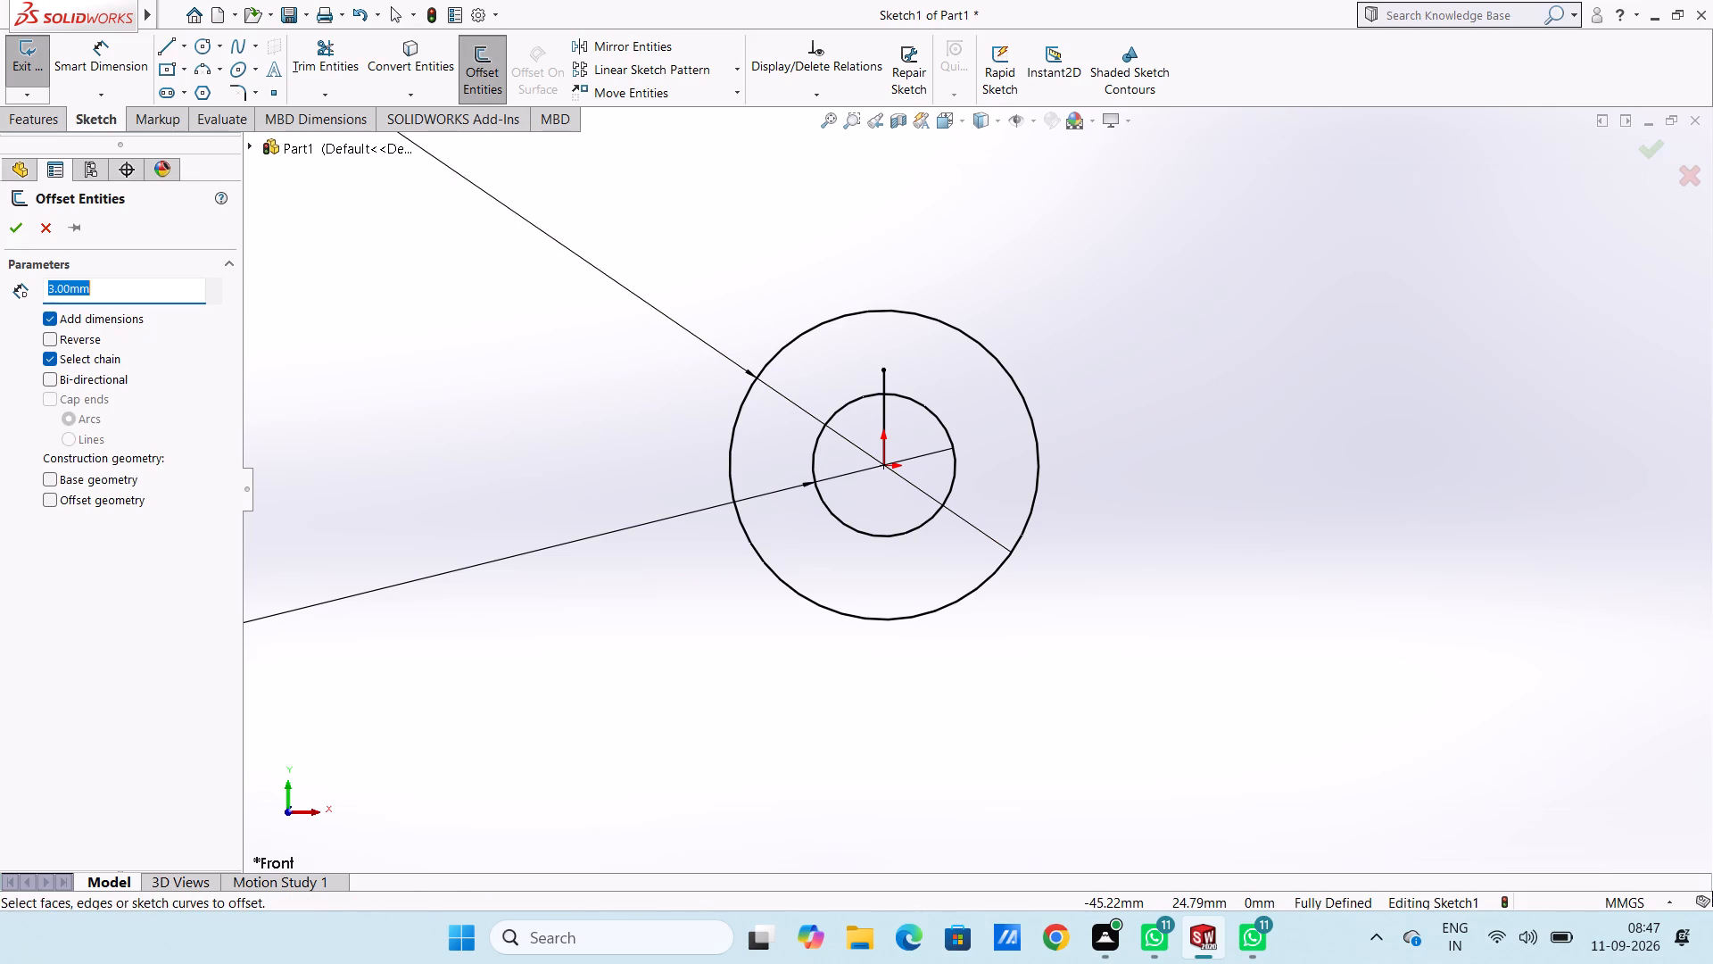
click(882, 377)
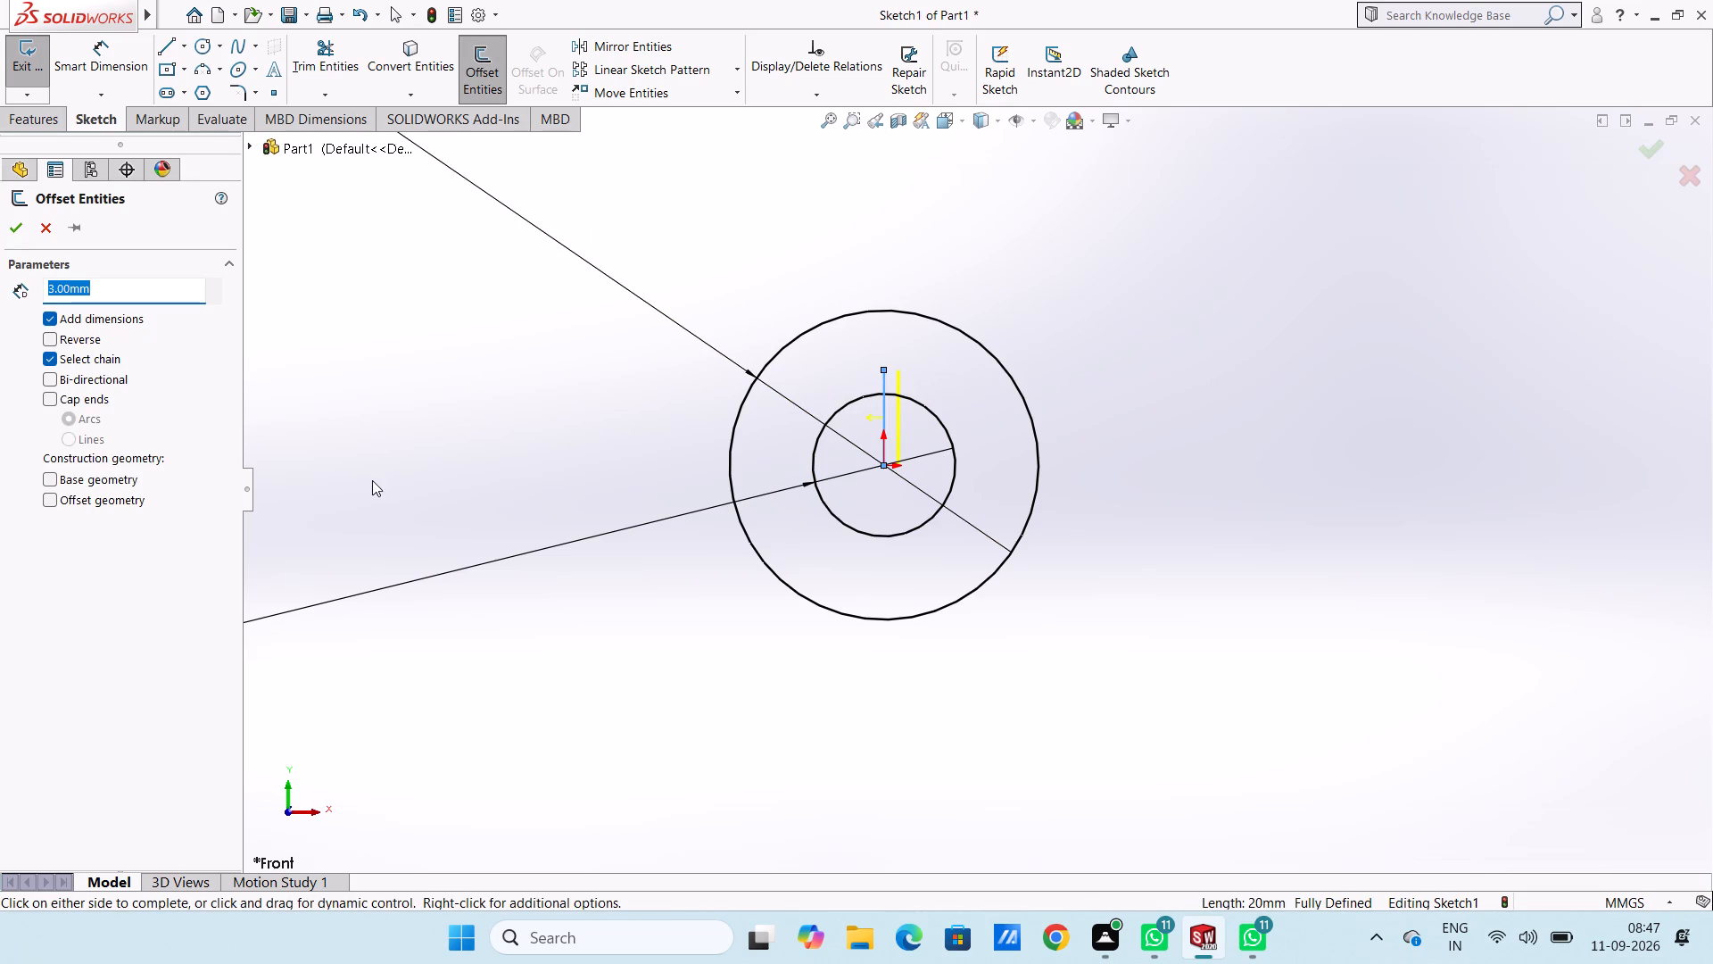
click(45, 376)
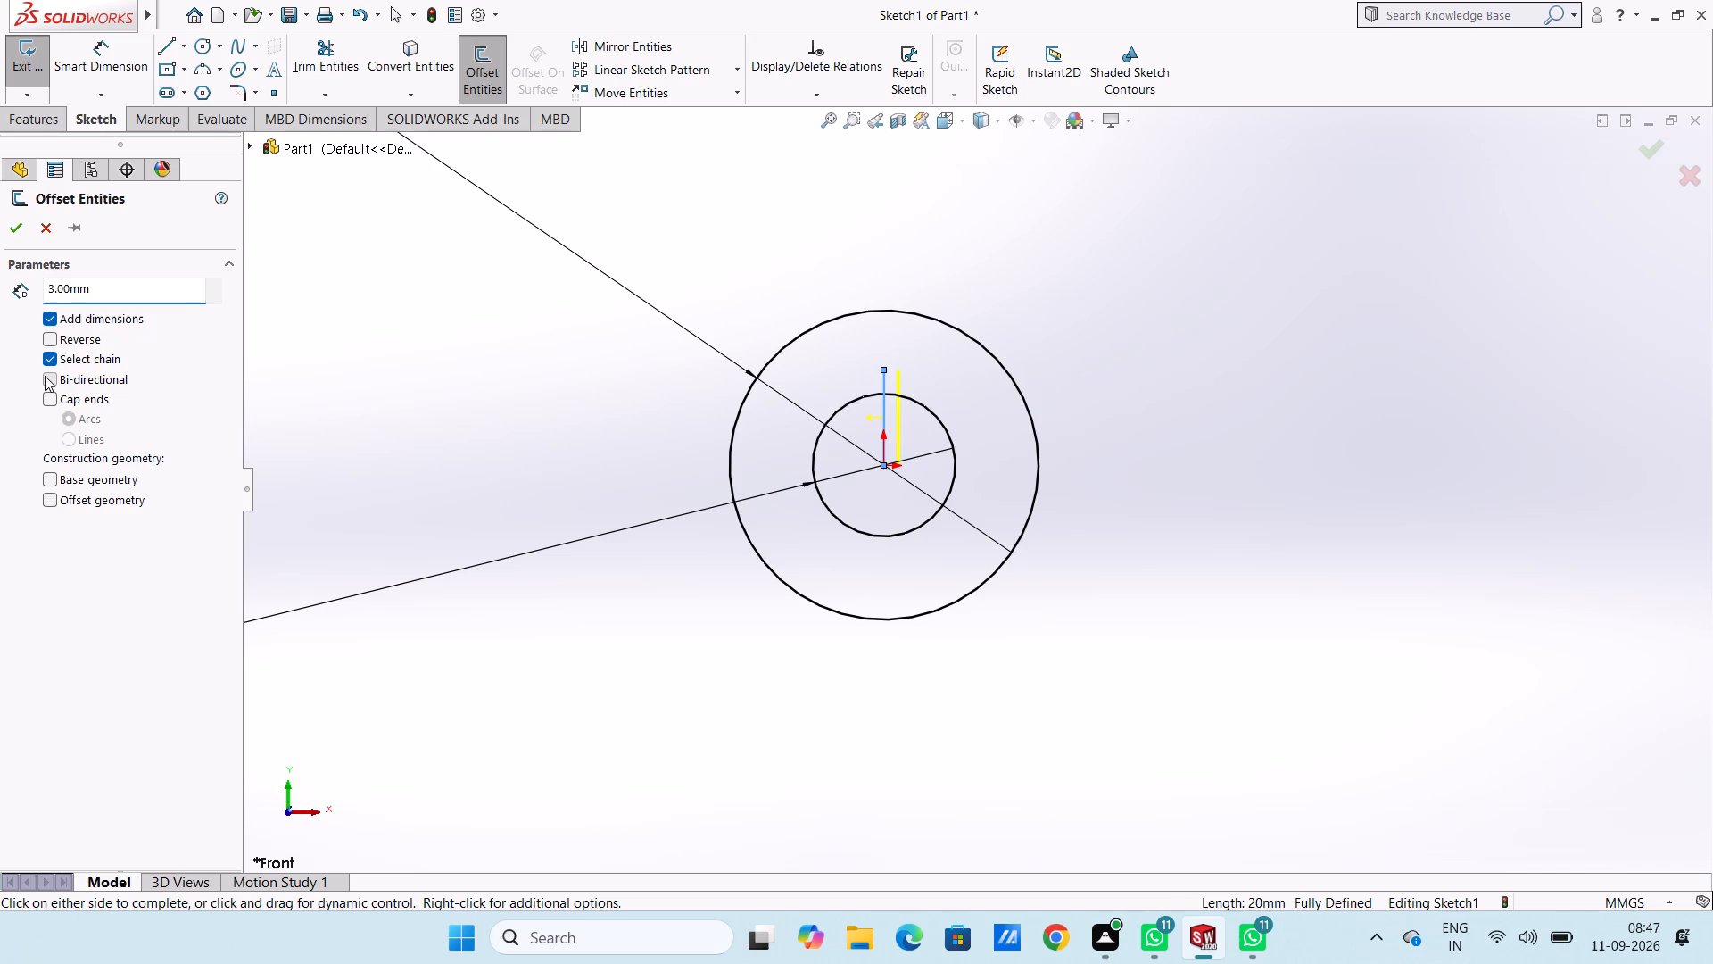
click(16, 229)
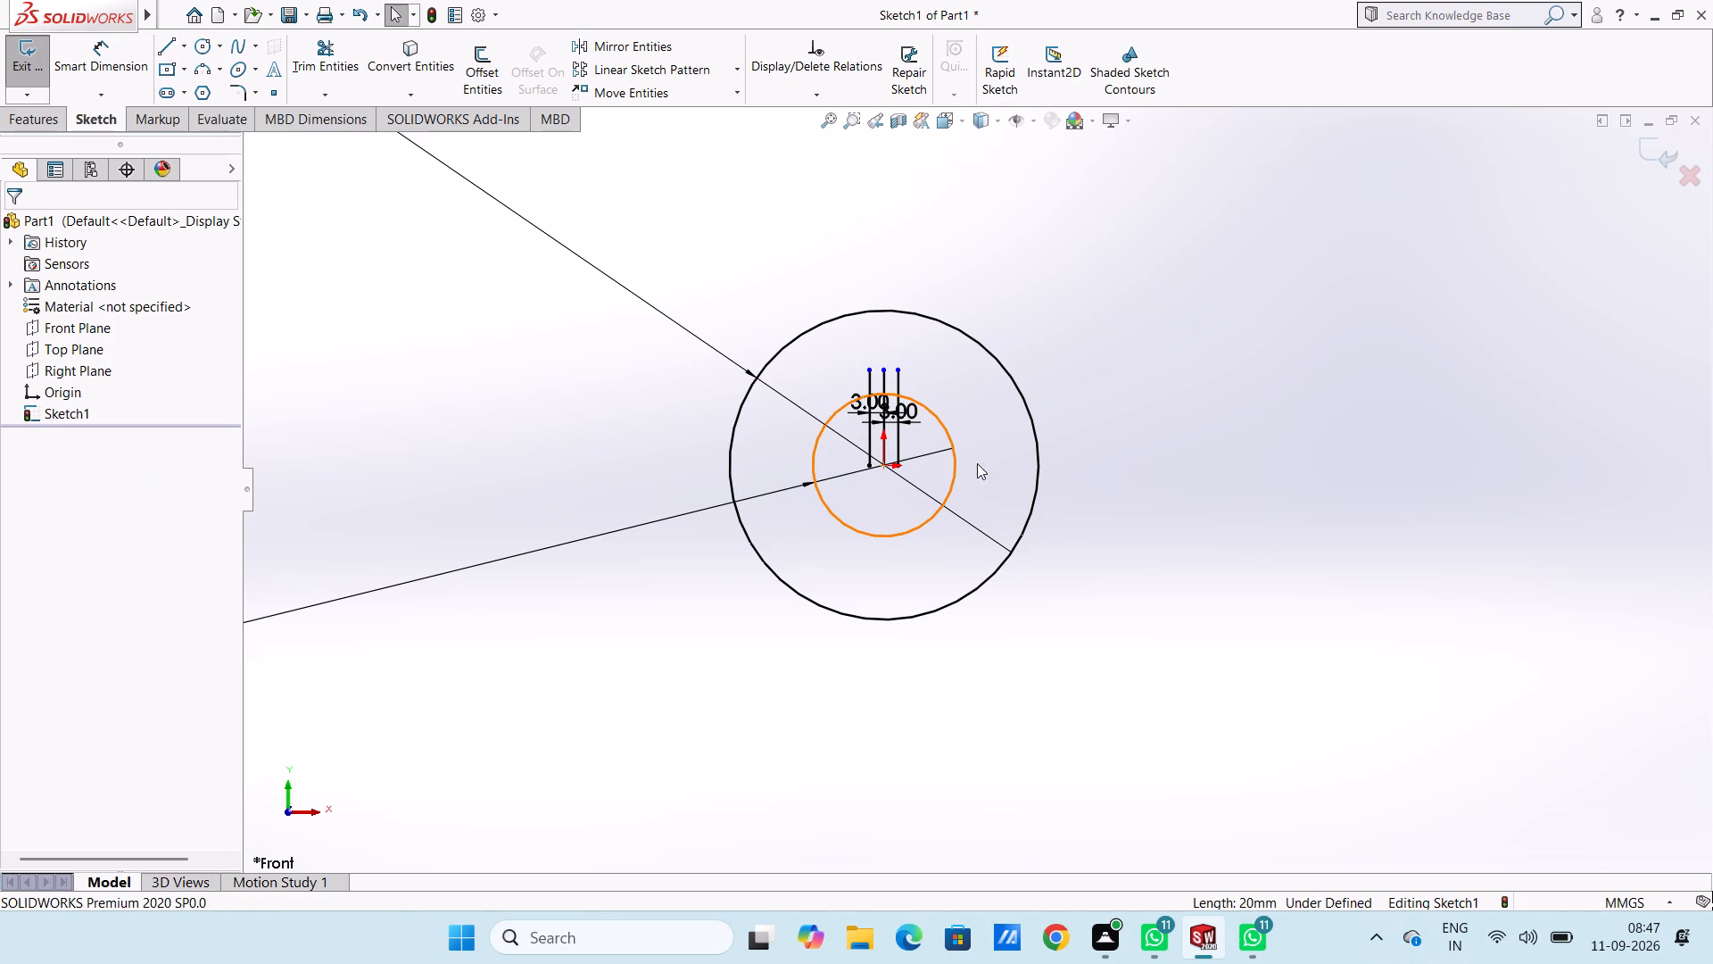
Trim the three vertical lines inside the inner circle, the rest of the centre line, and the arc between the offset lines.
ctrl+scroll(983, 411, down, 5)
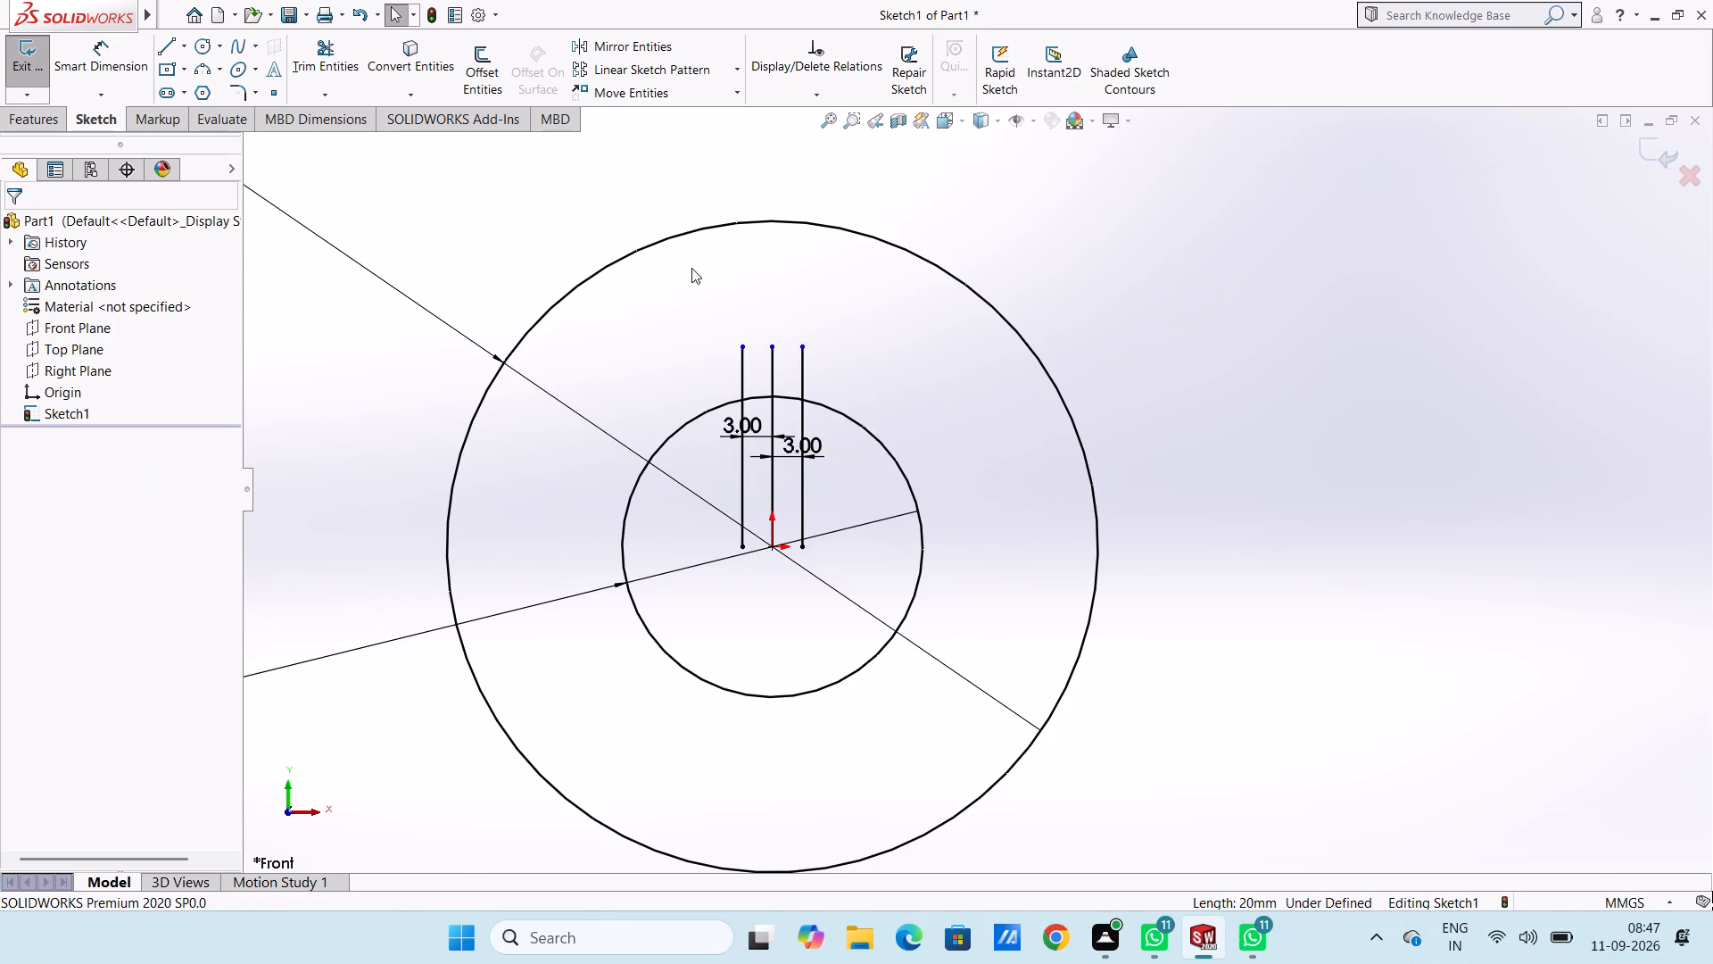
click(313, 53)
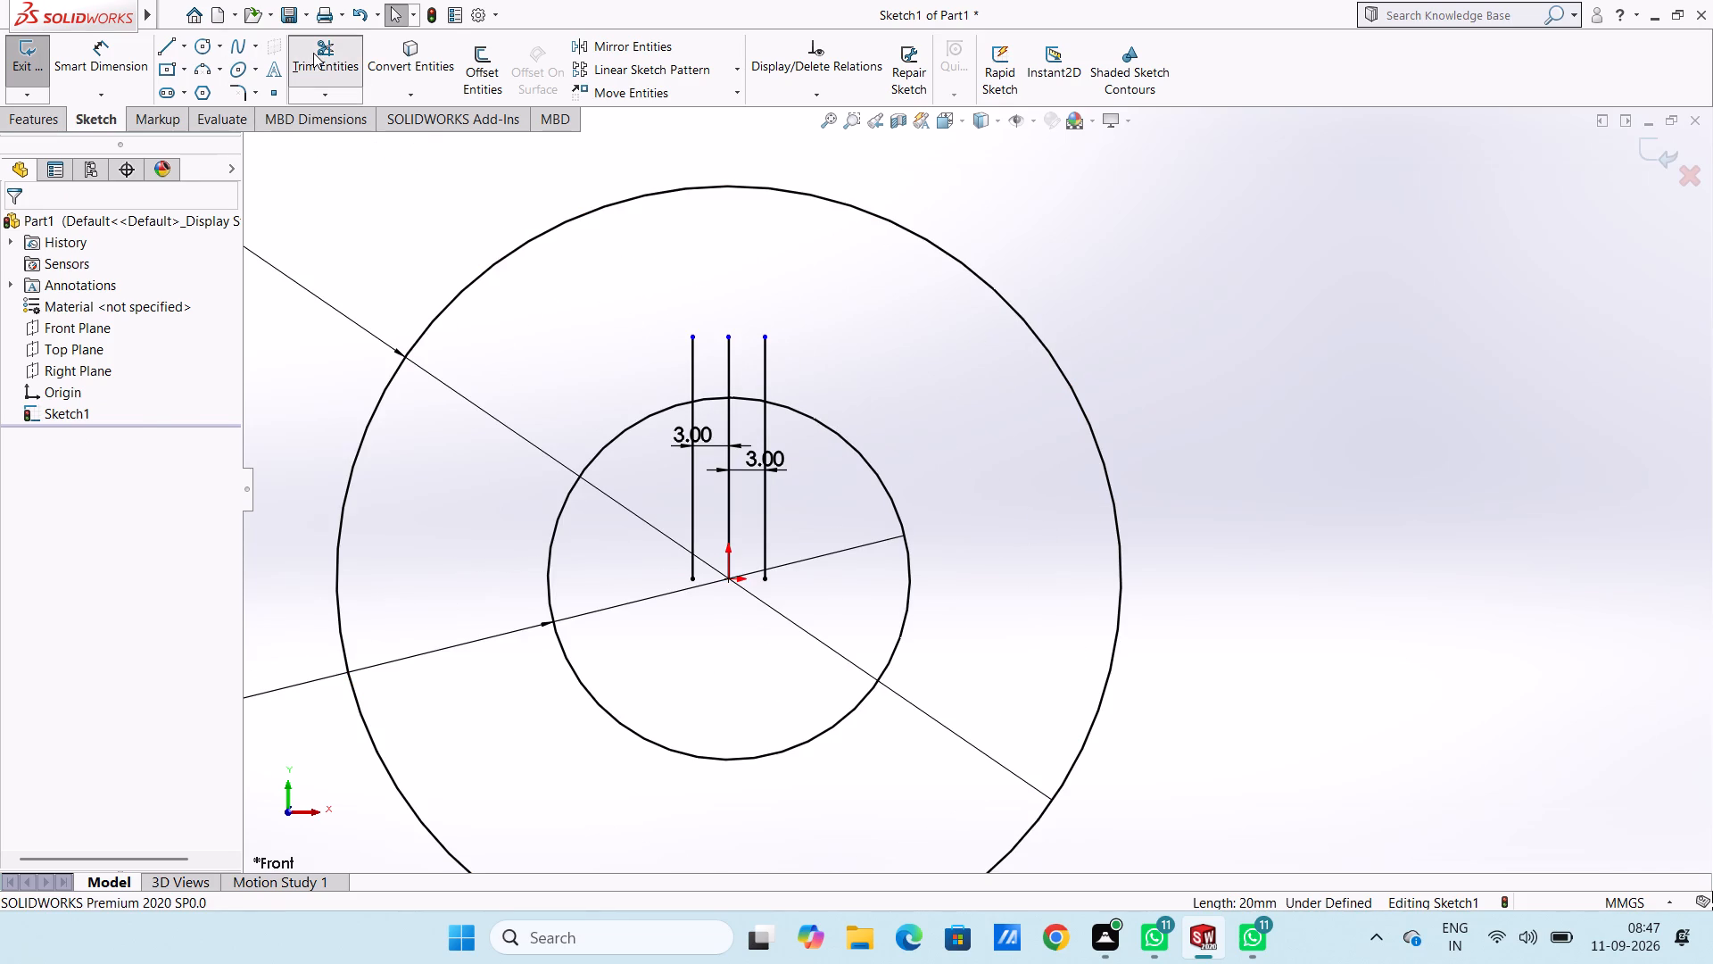
click(690, 414)
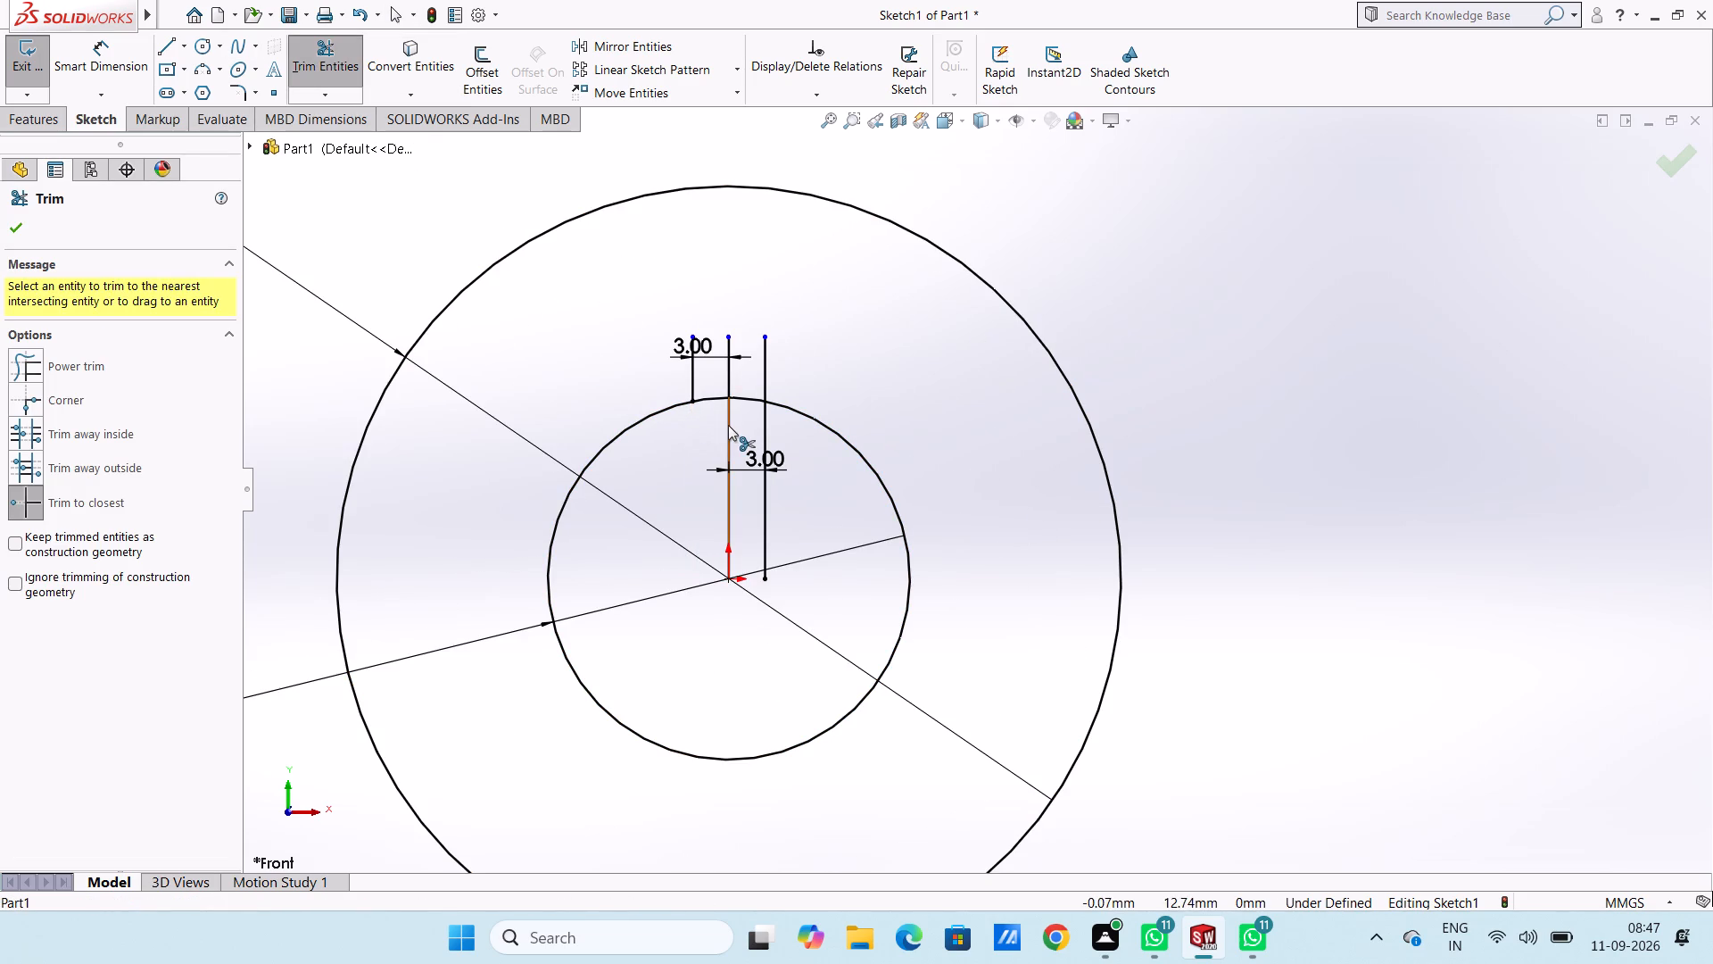
click(728, 425)
click(763, 438)
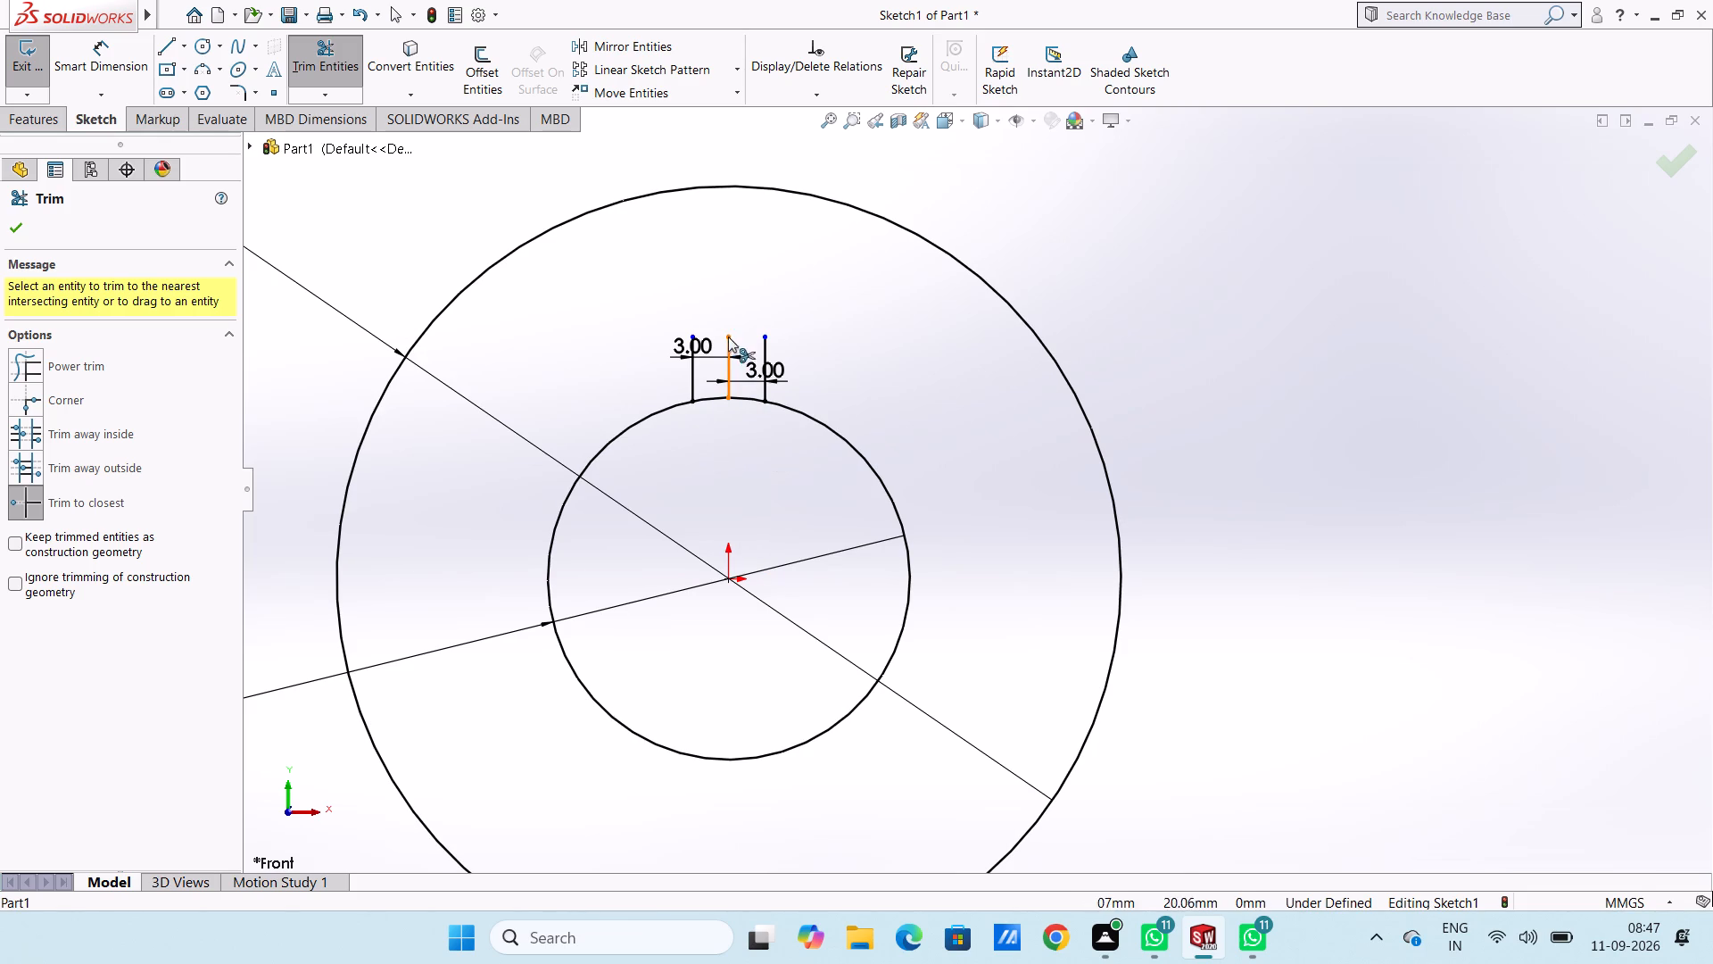
click(725, 361)
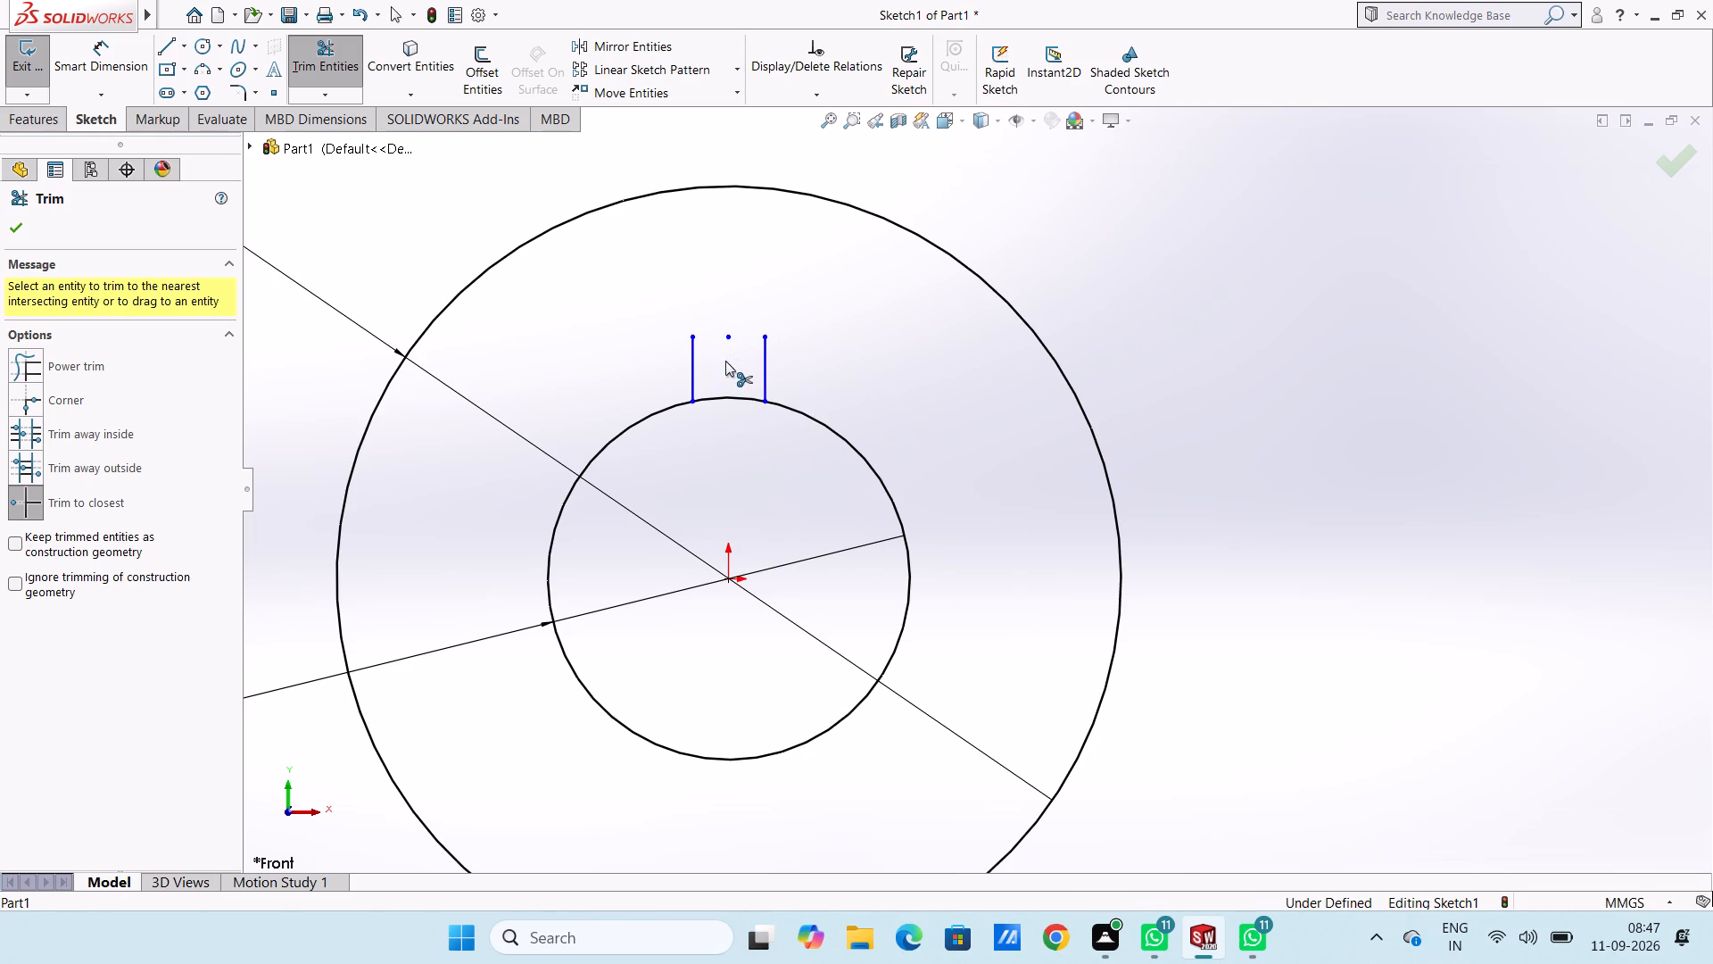
click(725, 395)
key(Escape)
key(Escape)
key(Escape)
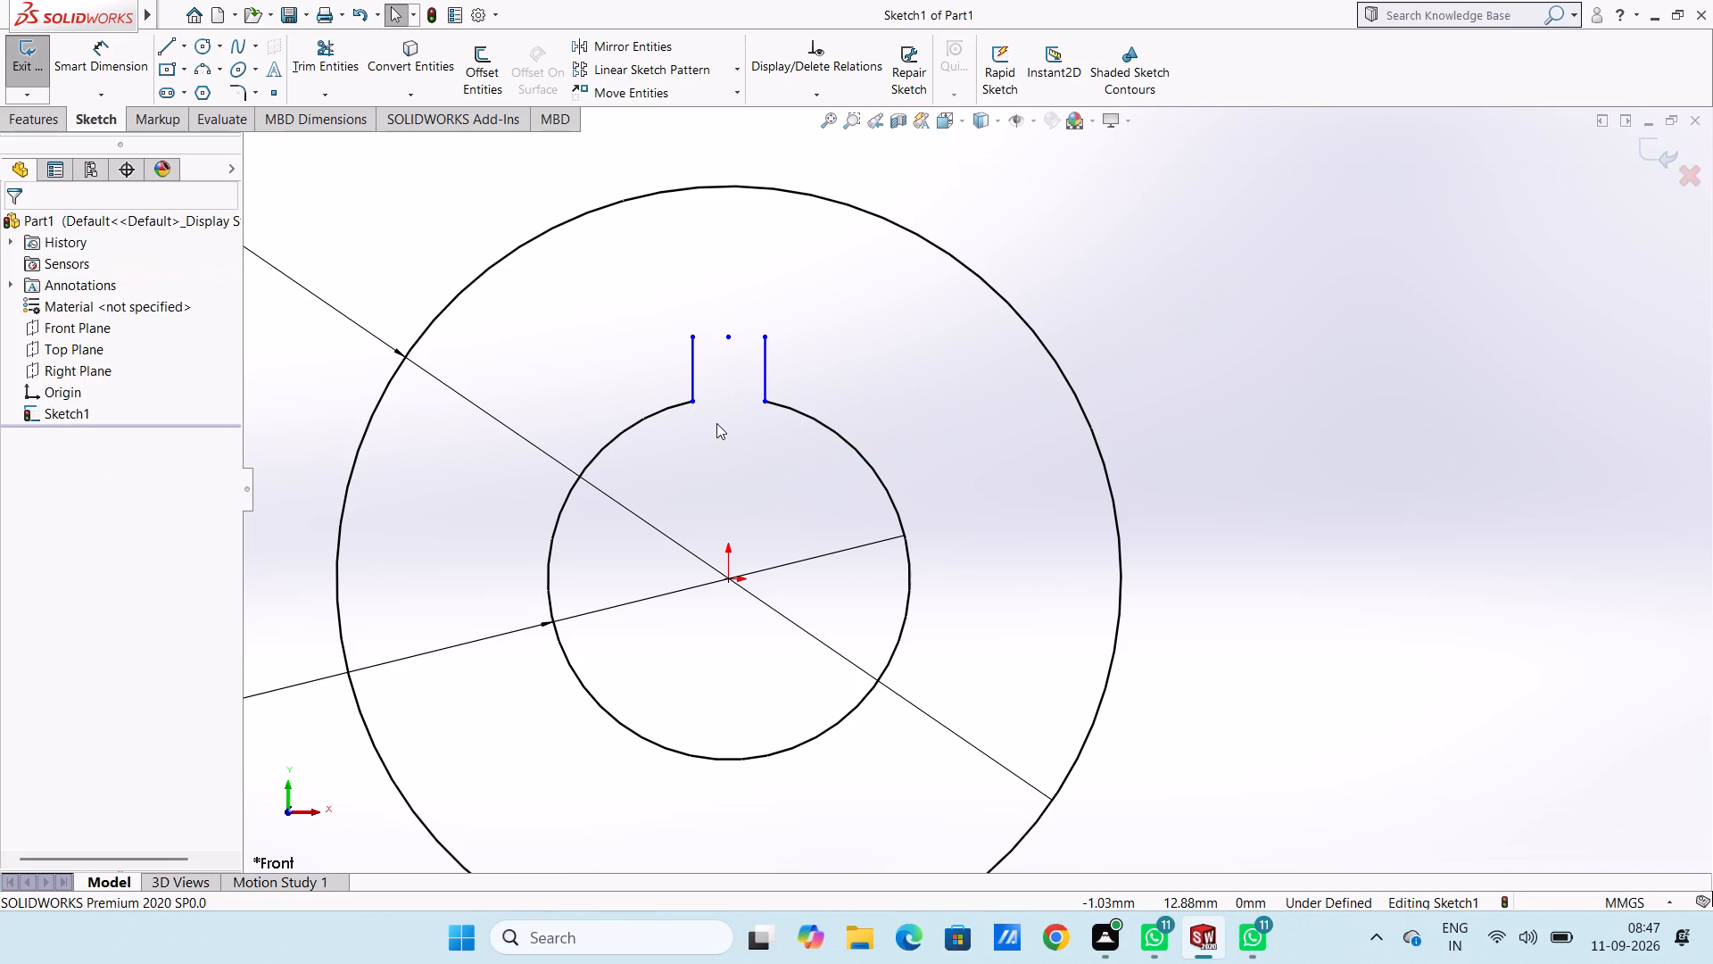
Draw a 6 mm horizontal line joining the upper ends of the two offset lines to close the keyway.
key(l)
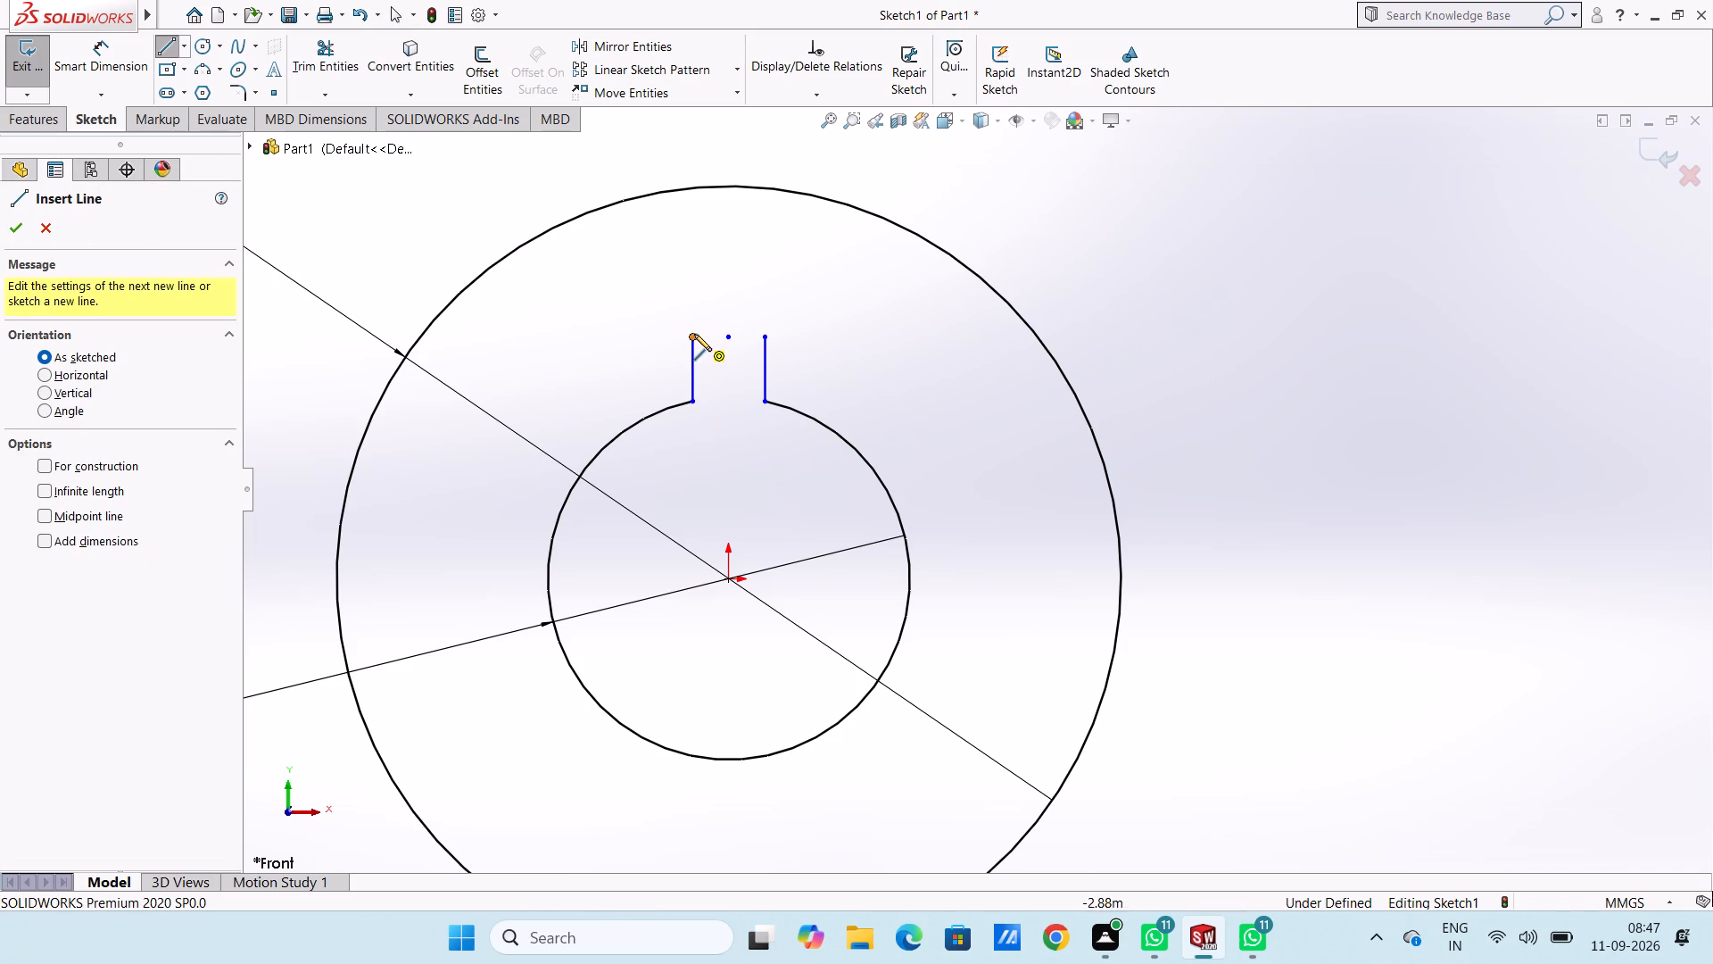
click(691, 337)
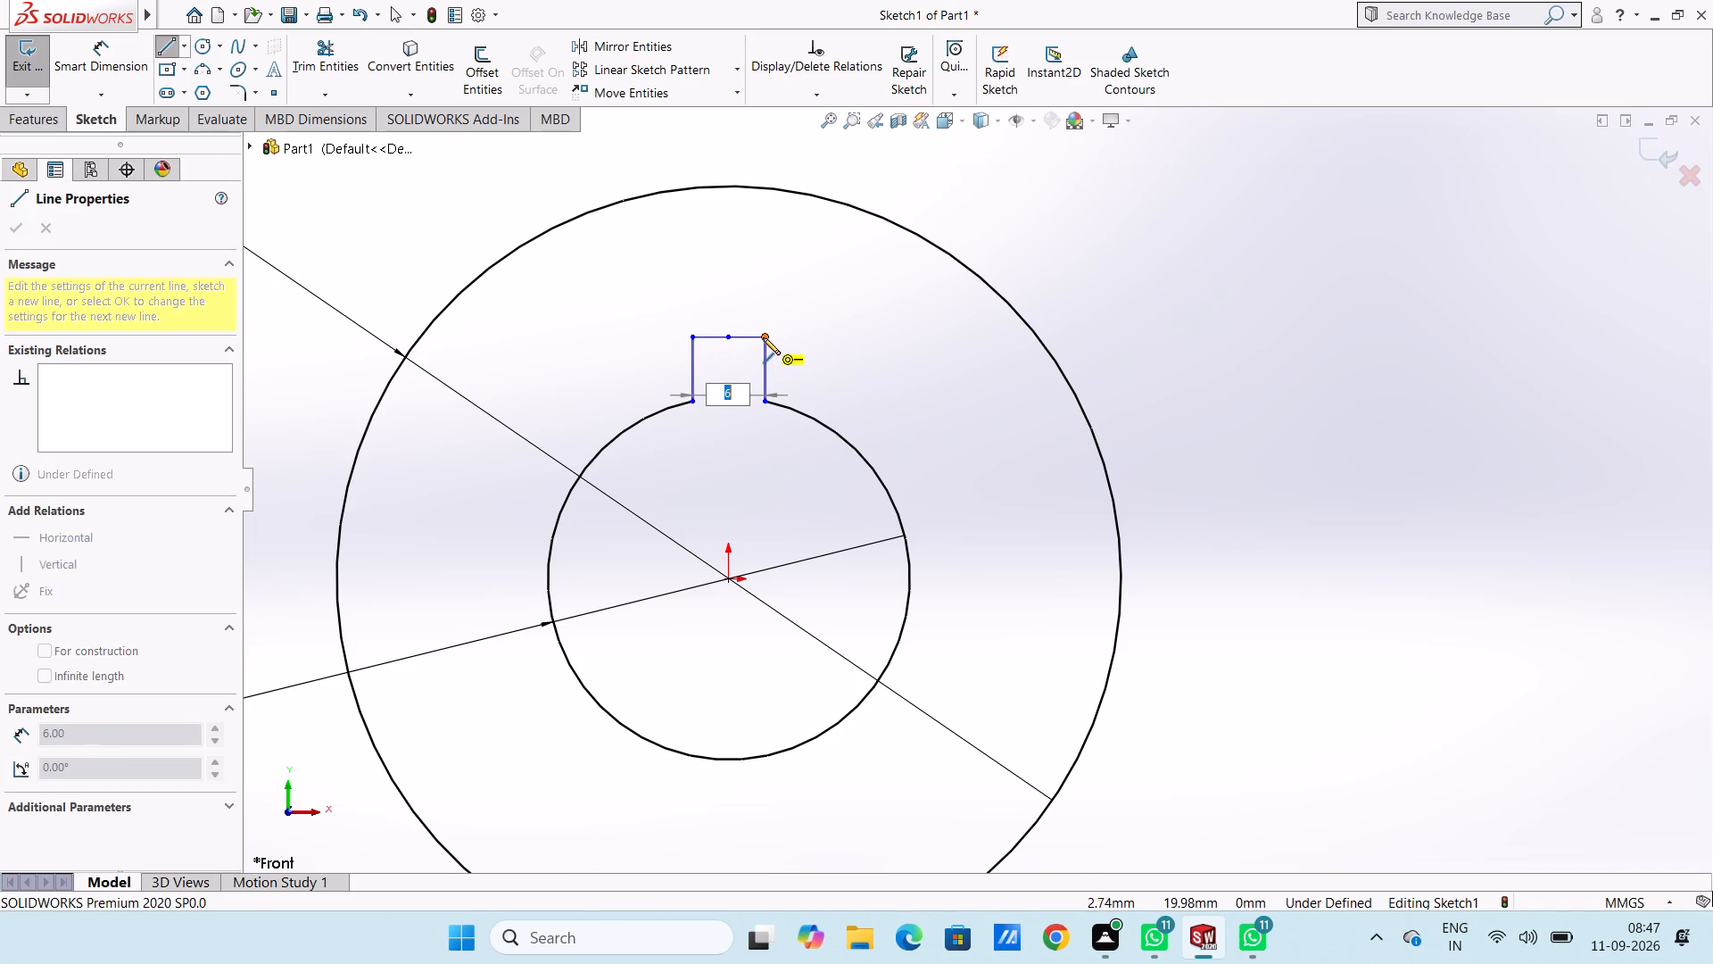
click(764, 337)
key(Escape)
key(Escape)
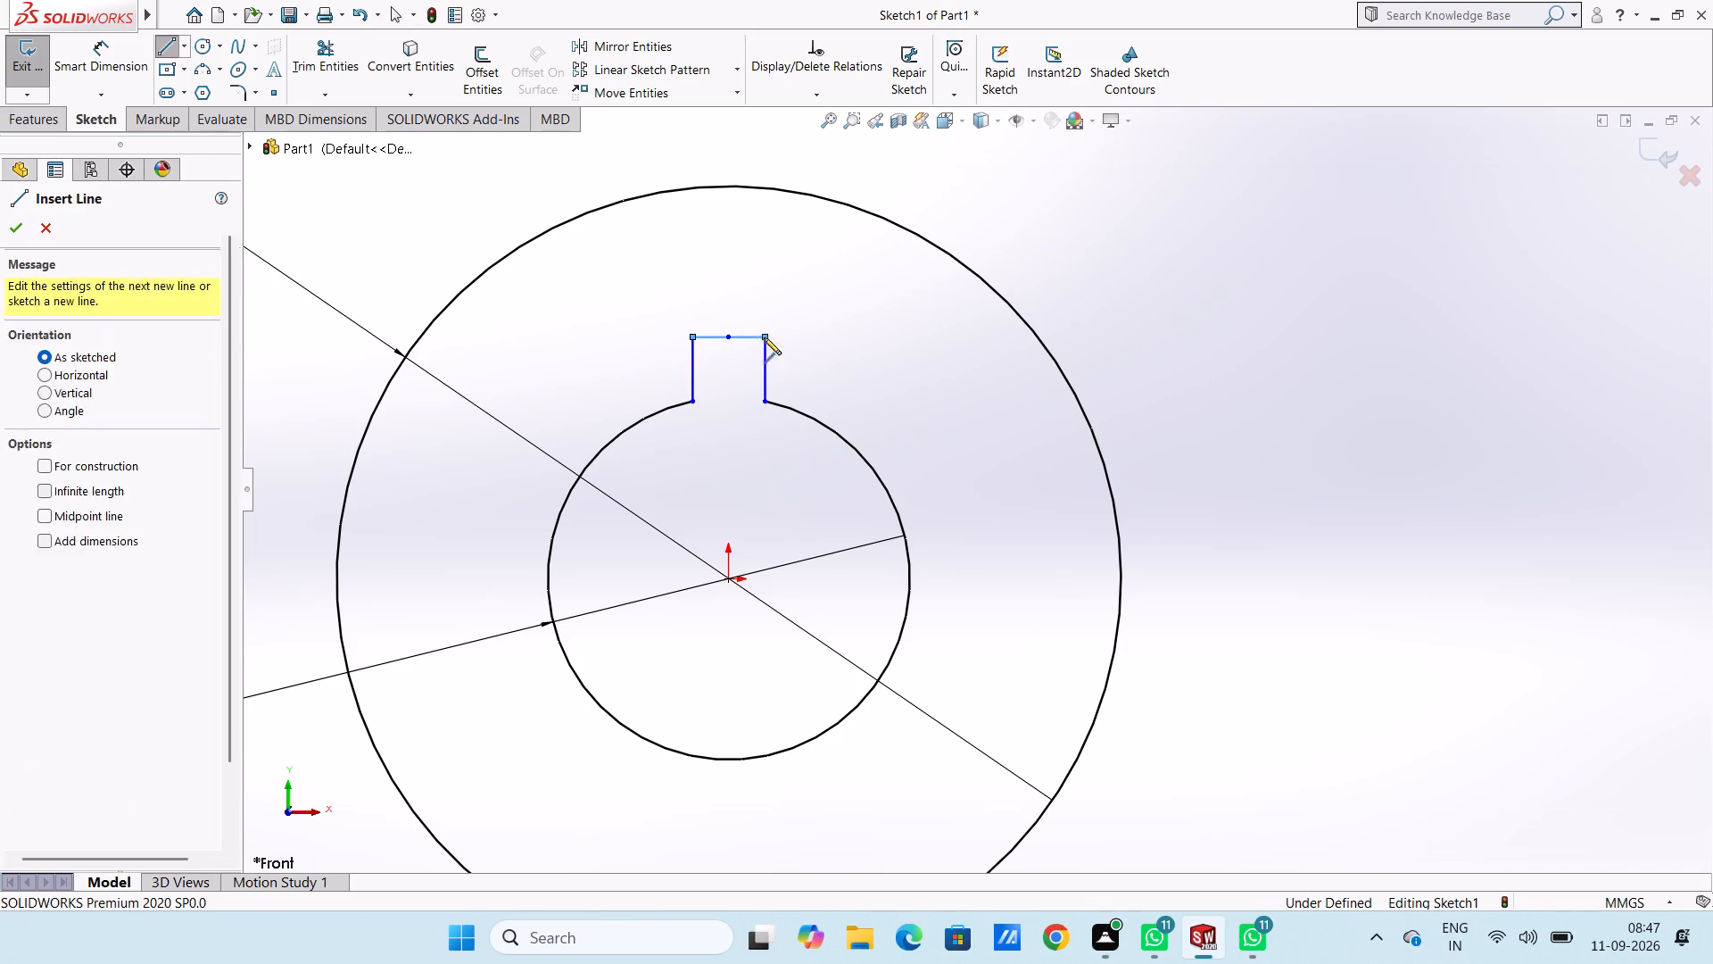
key(Escape)
Dimension the keyway's top line as 6 mm with Smart Dimension.
ctrl+scroll(764, 337, up, 5)
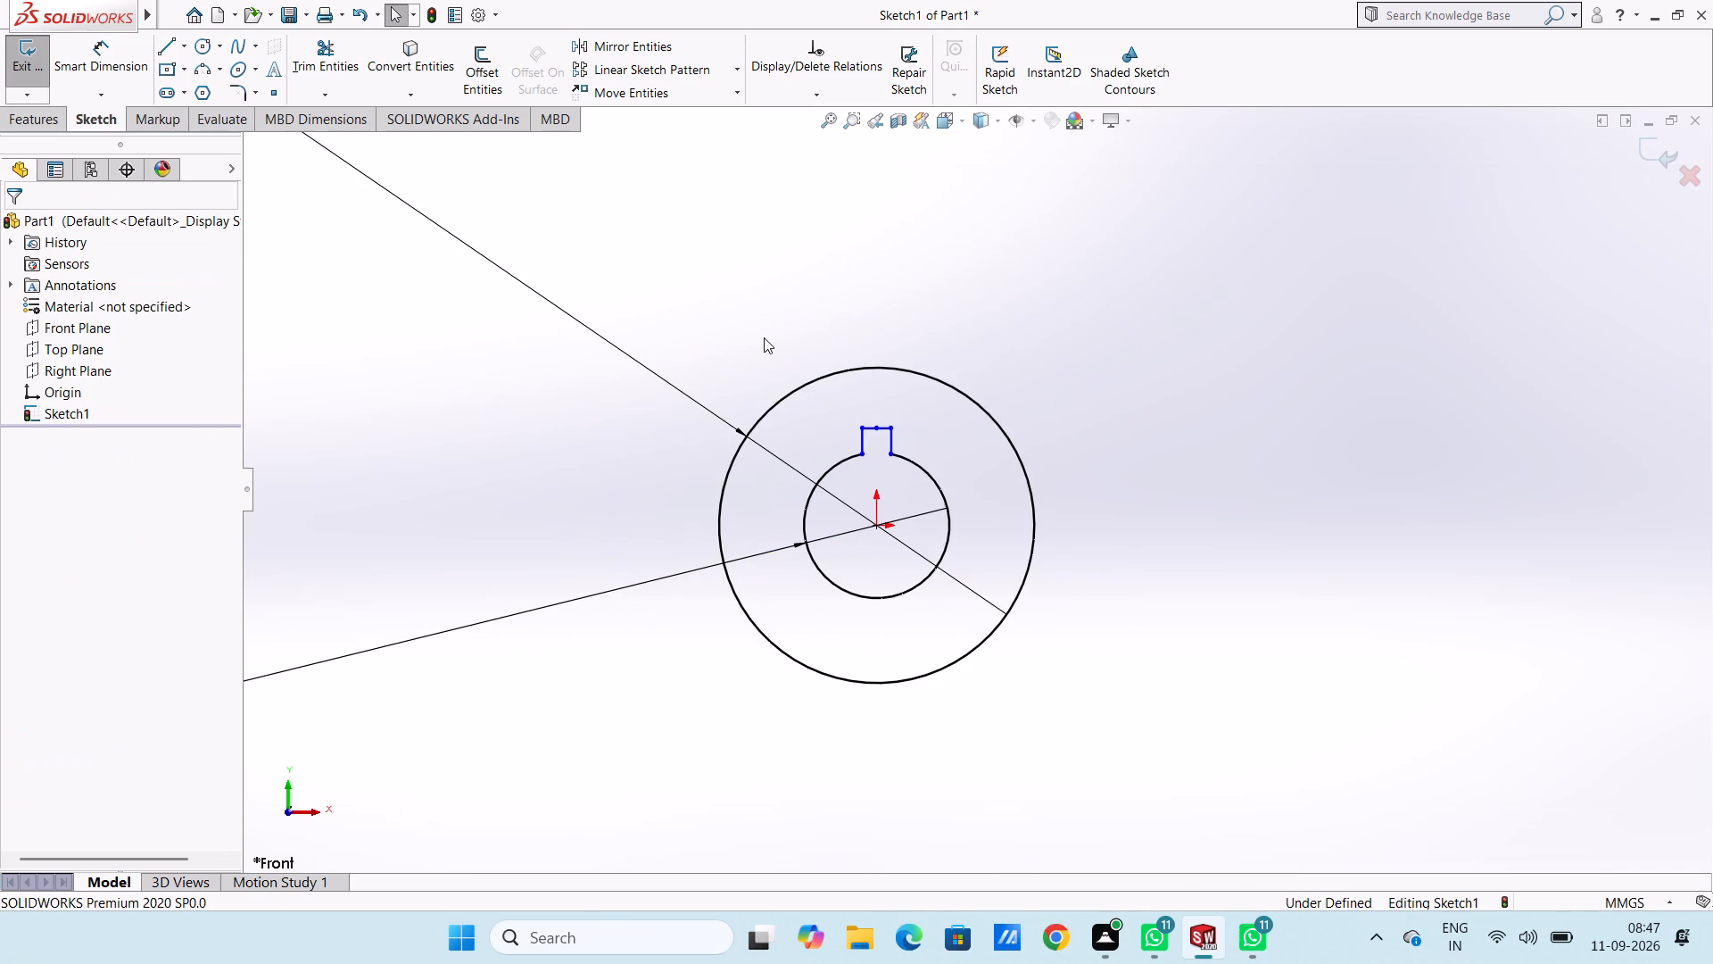
click(141, 64)
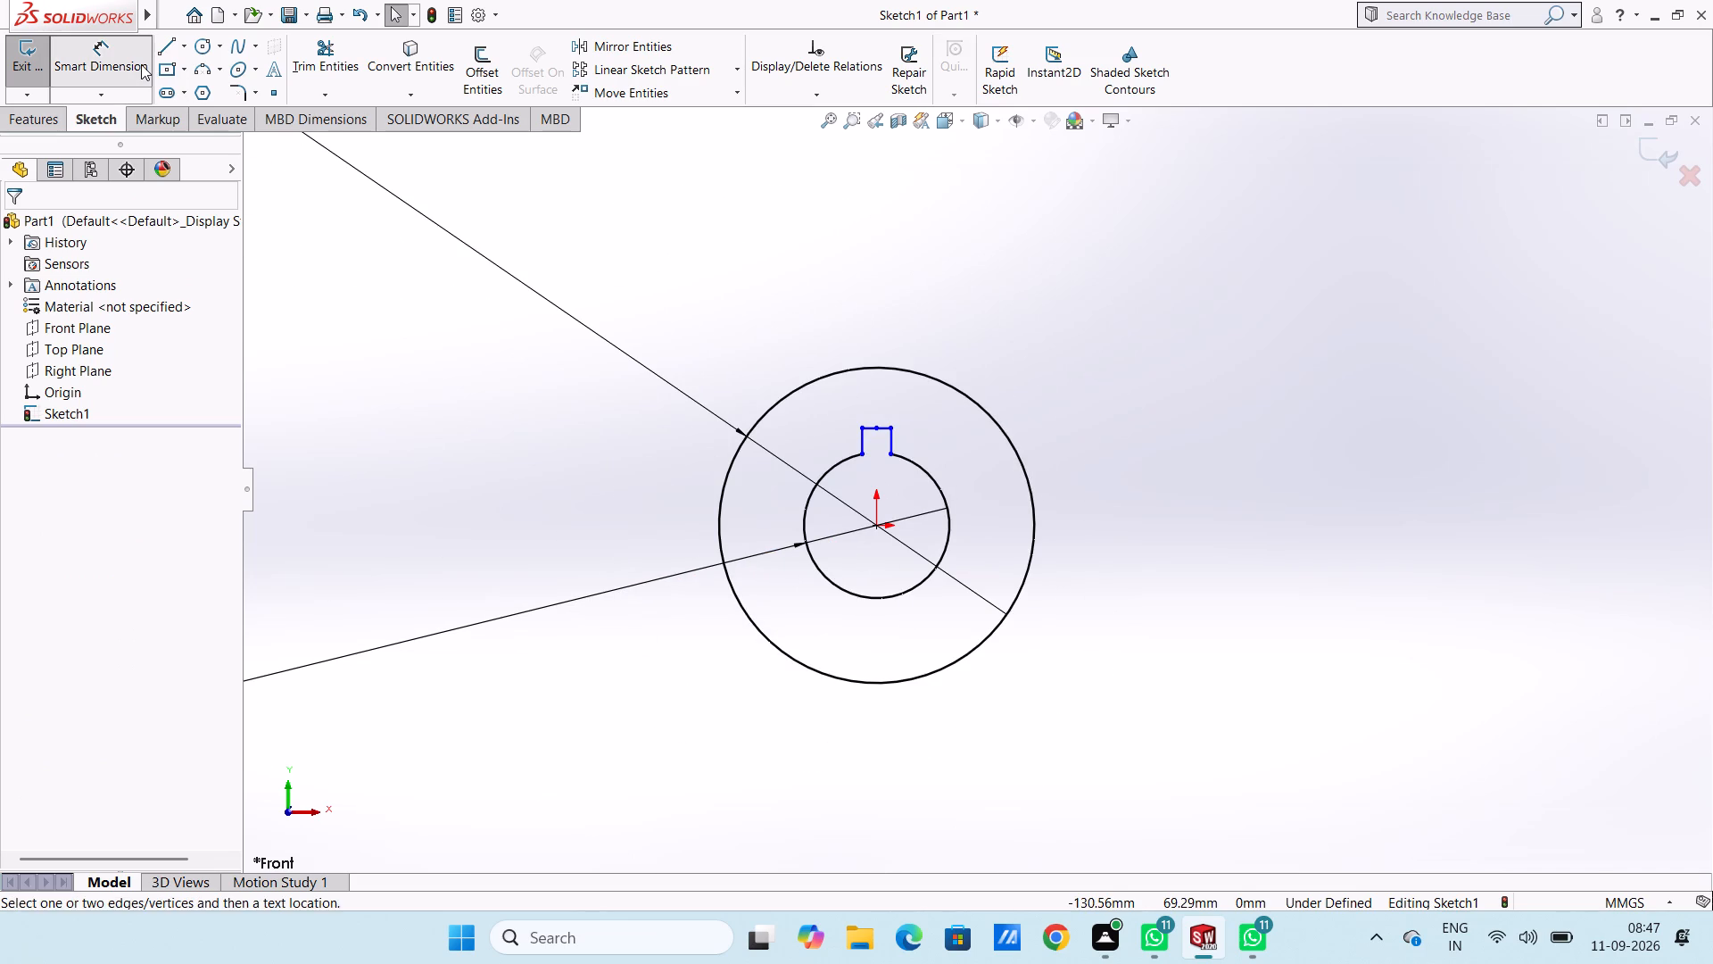
click(883, 426)
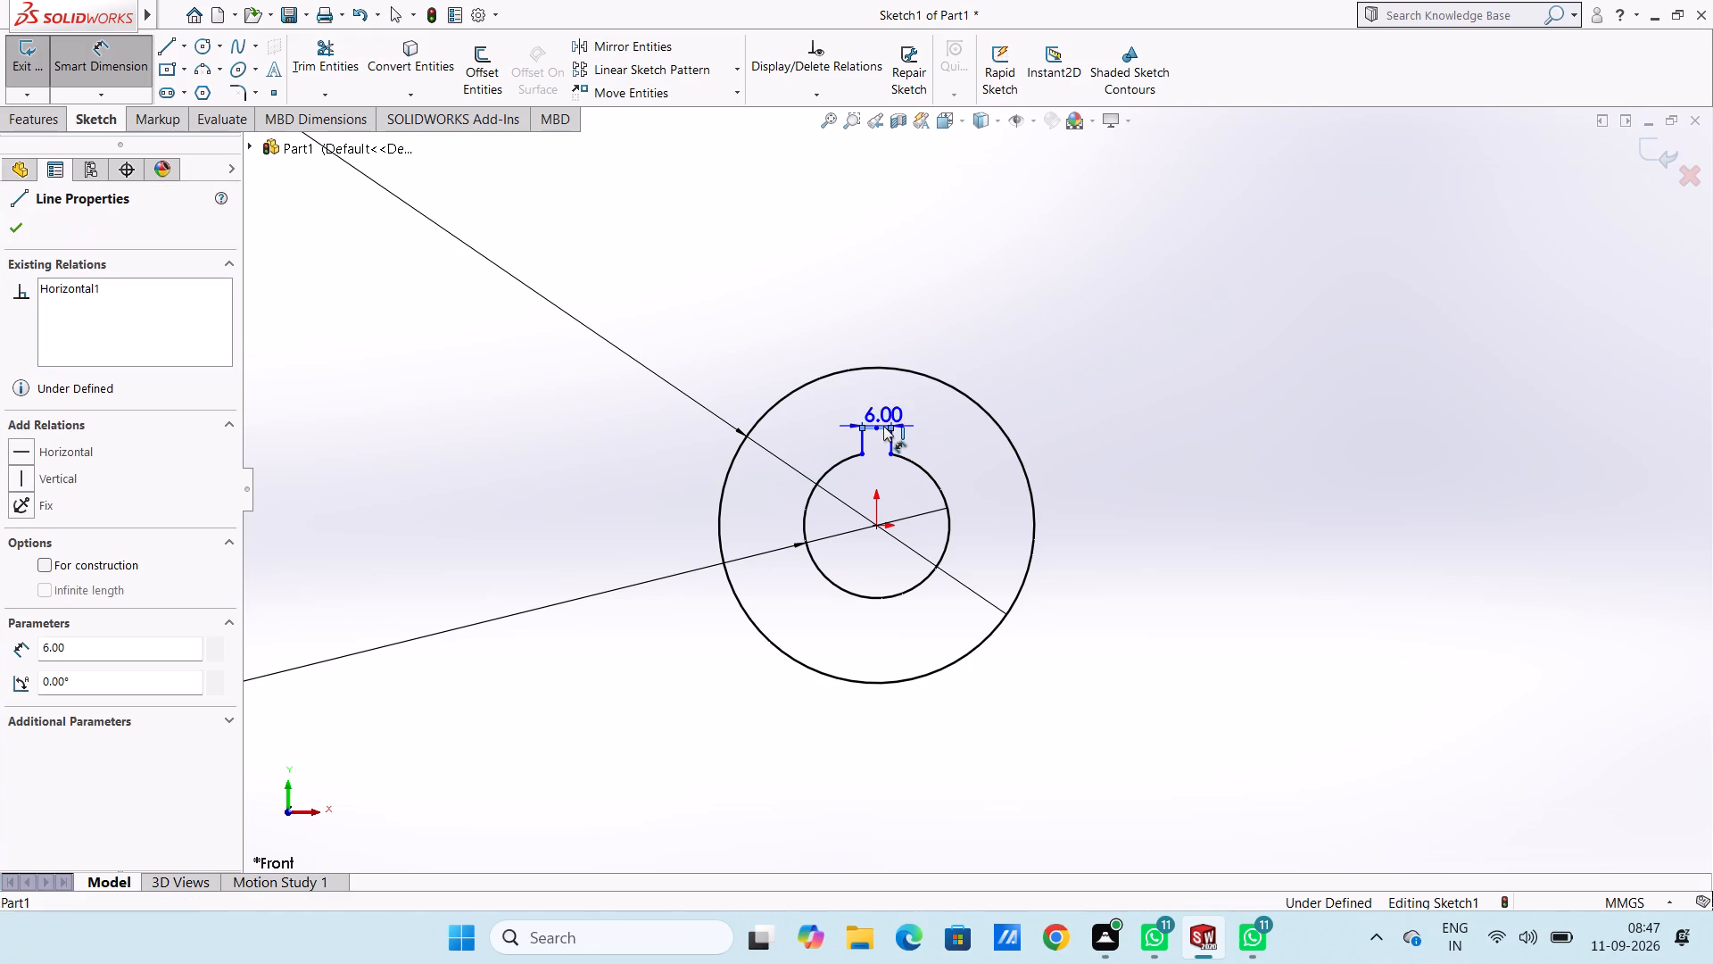
click(847, 210)
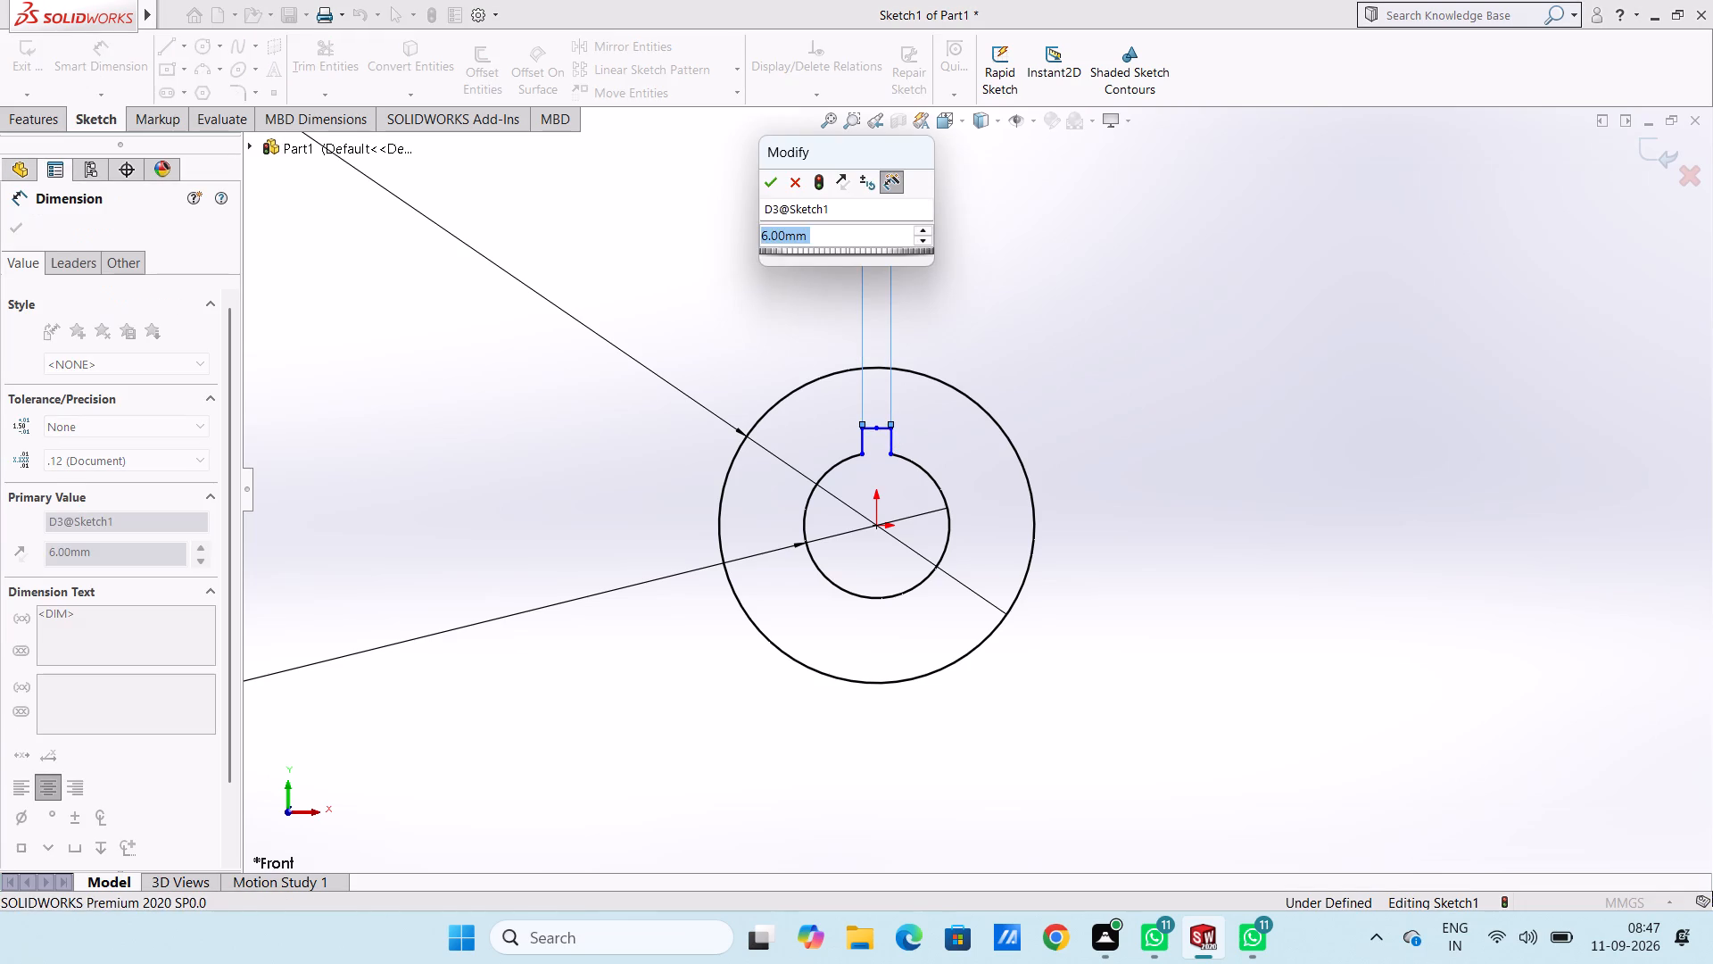
key(Return)
Dimension the keyway's left vertical side as 5 mm.
click(950, 461)
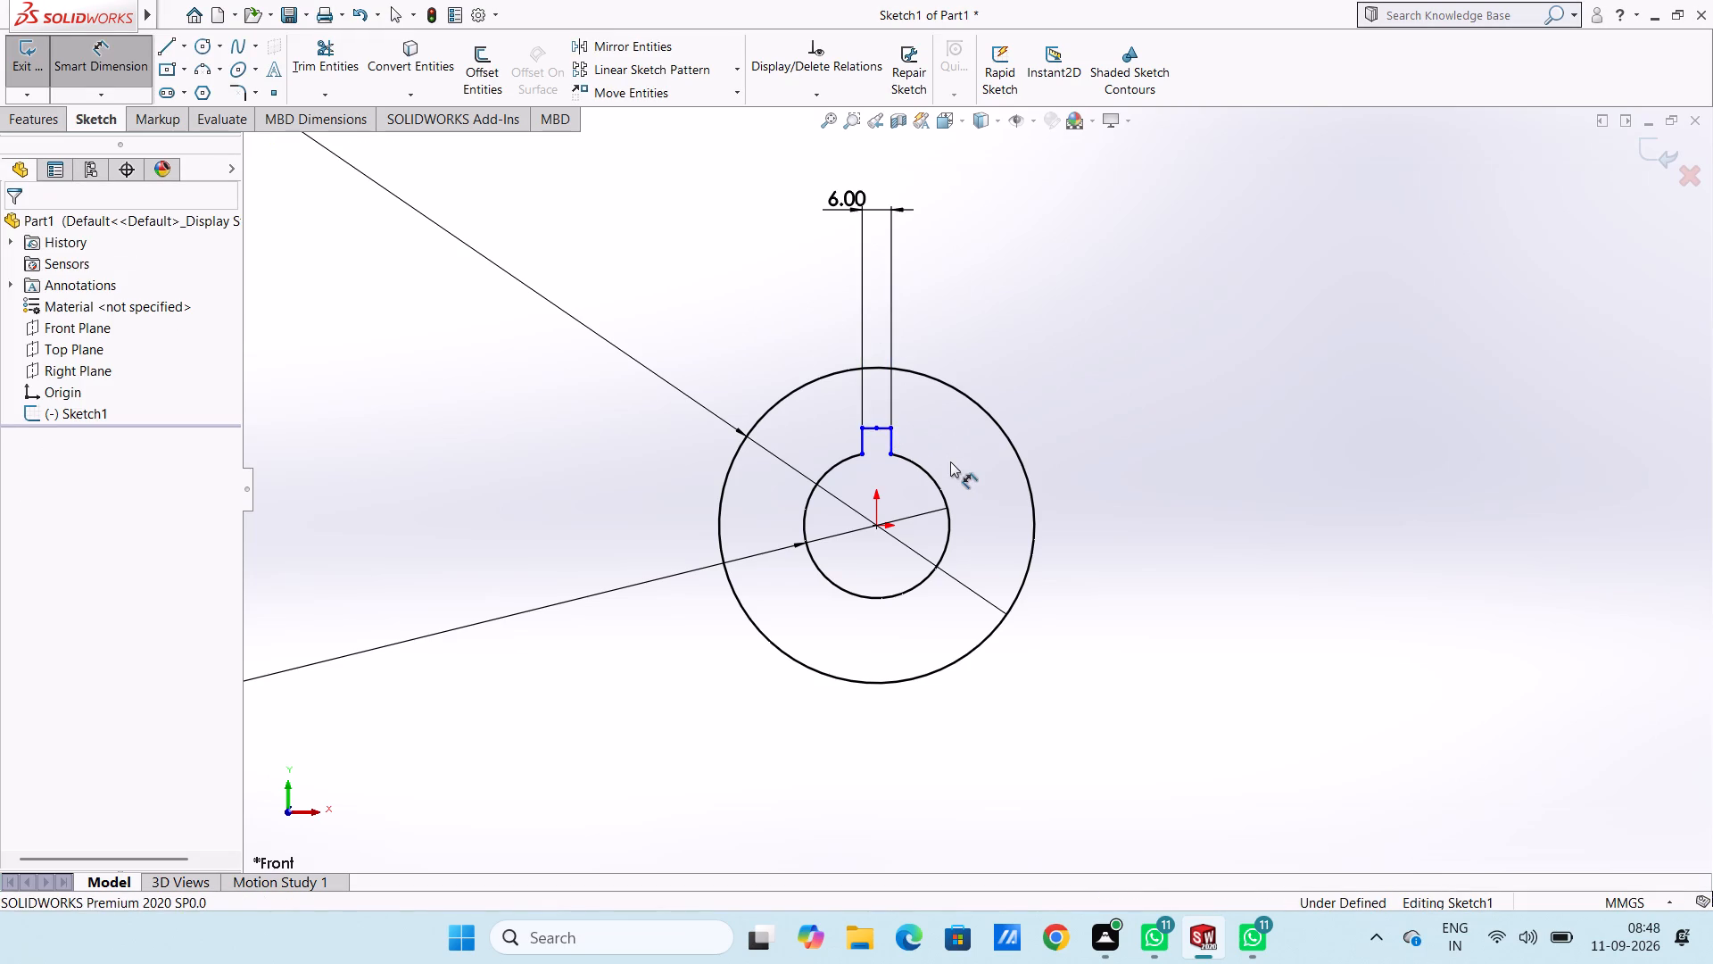
ctrl+scroll(950, 461, down, 3)
click(801, 429)
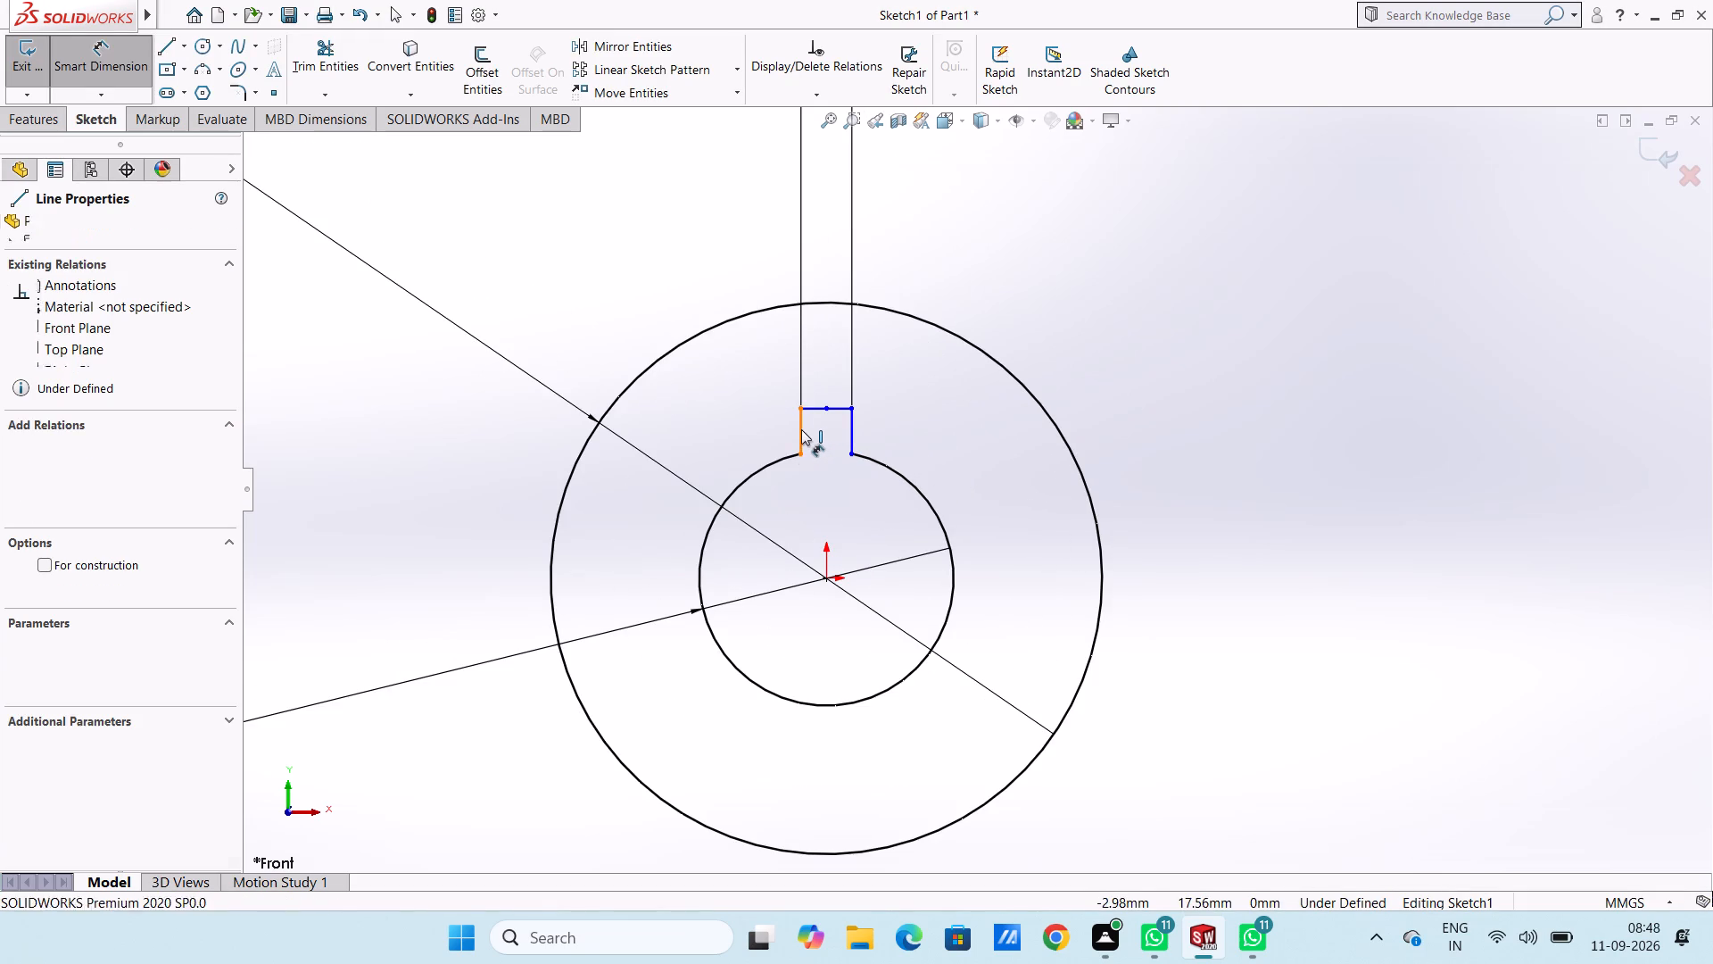
click(342, 406)
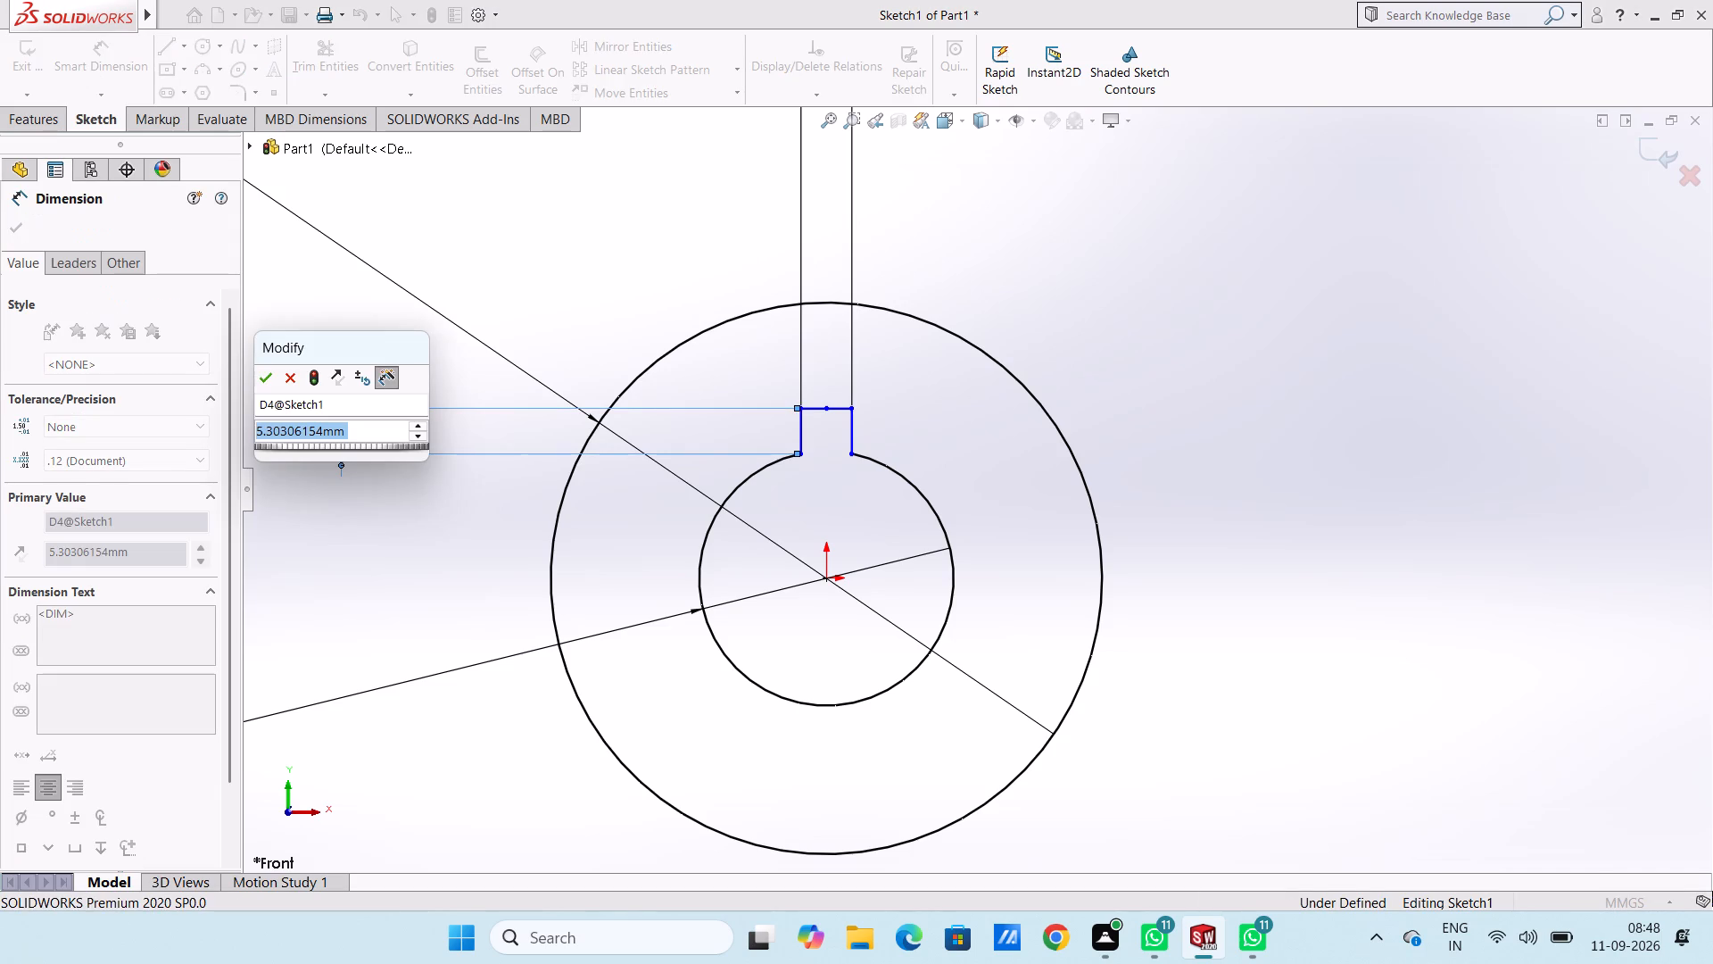
key(5)
key(Return)
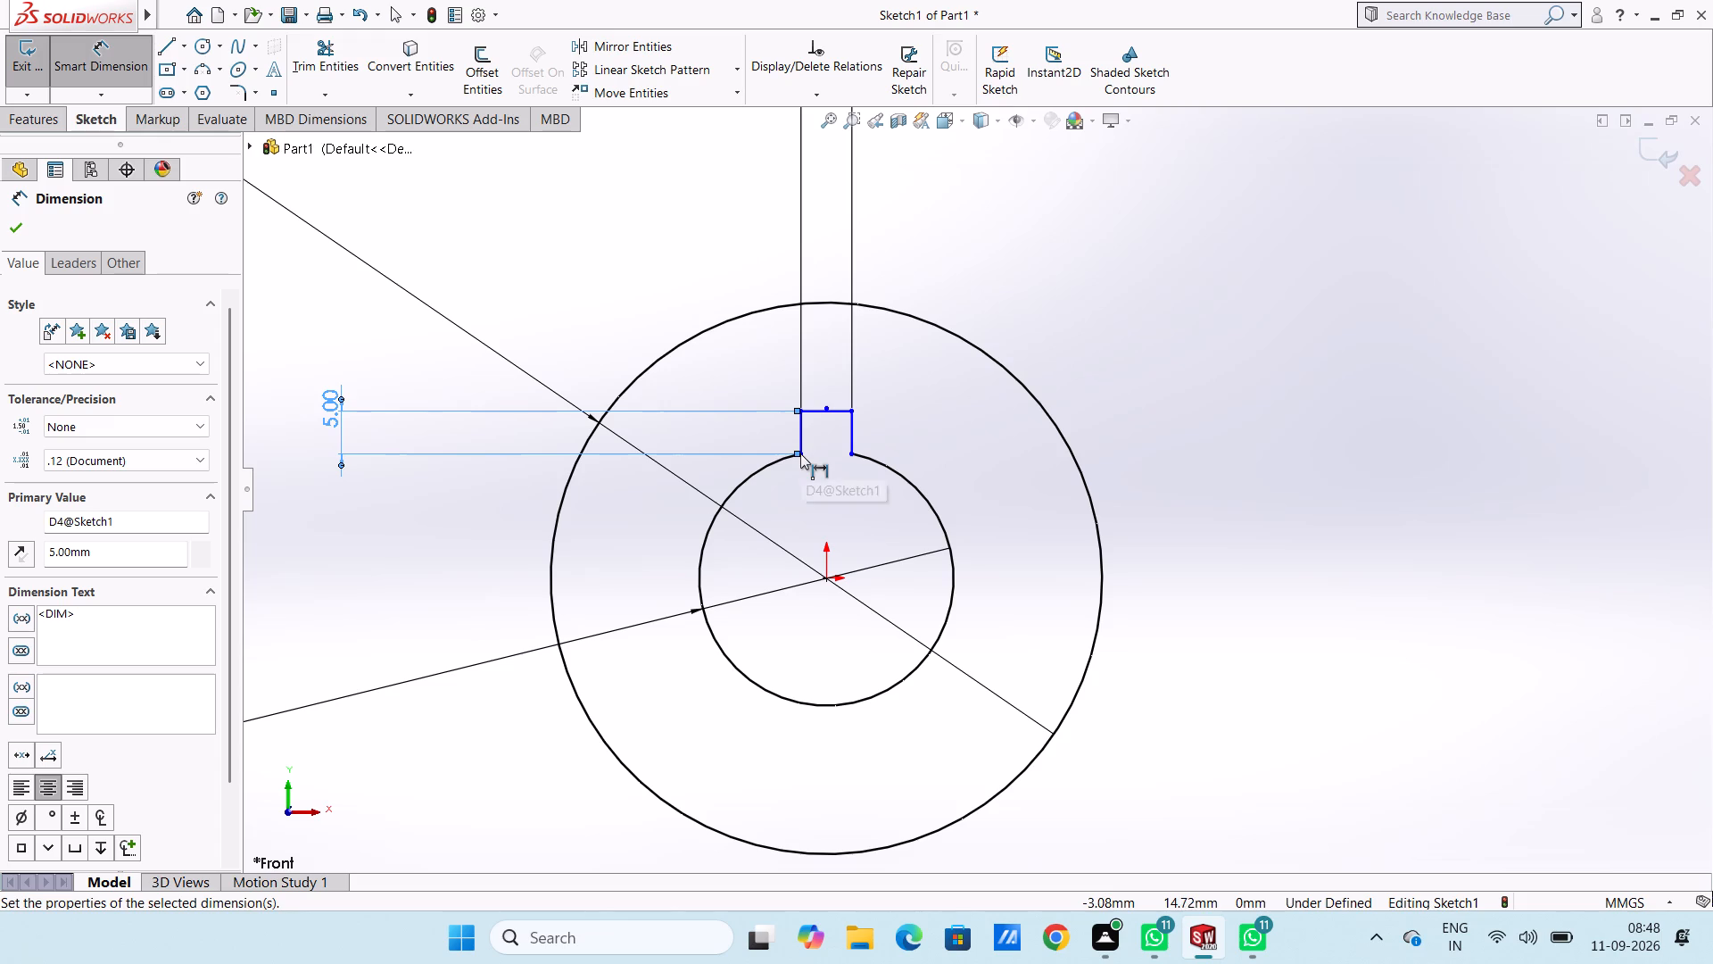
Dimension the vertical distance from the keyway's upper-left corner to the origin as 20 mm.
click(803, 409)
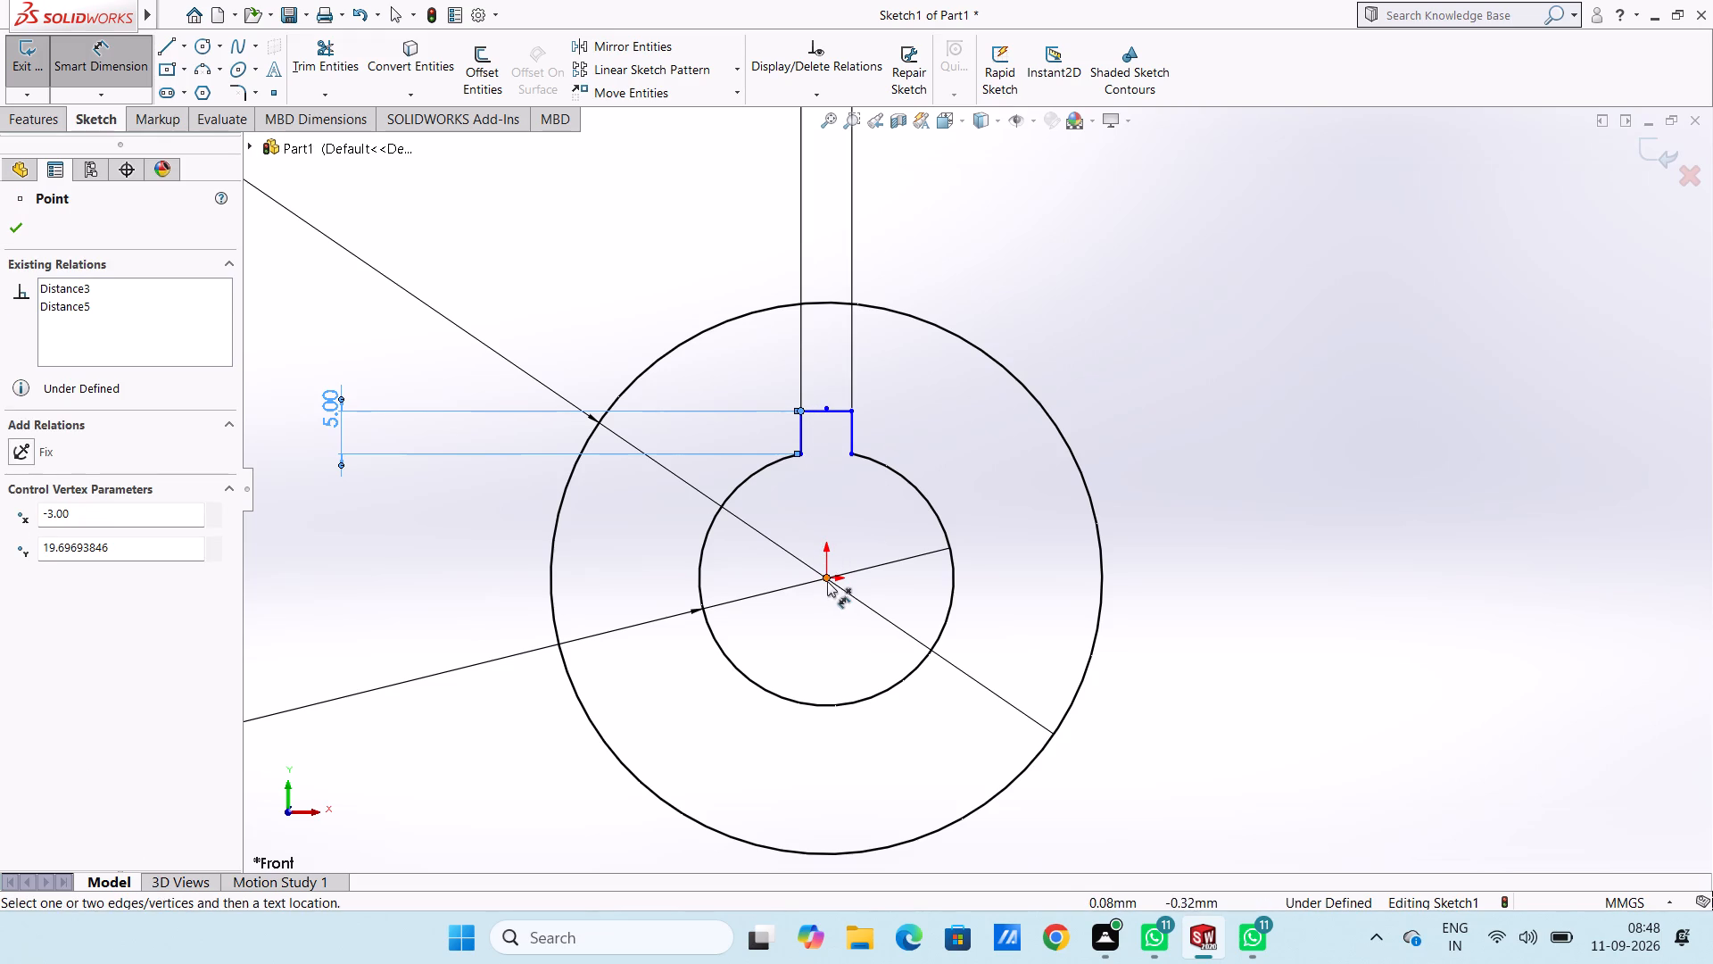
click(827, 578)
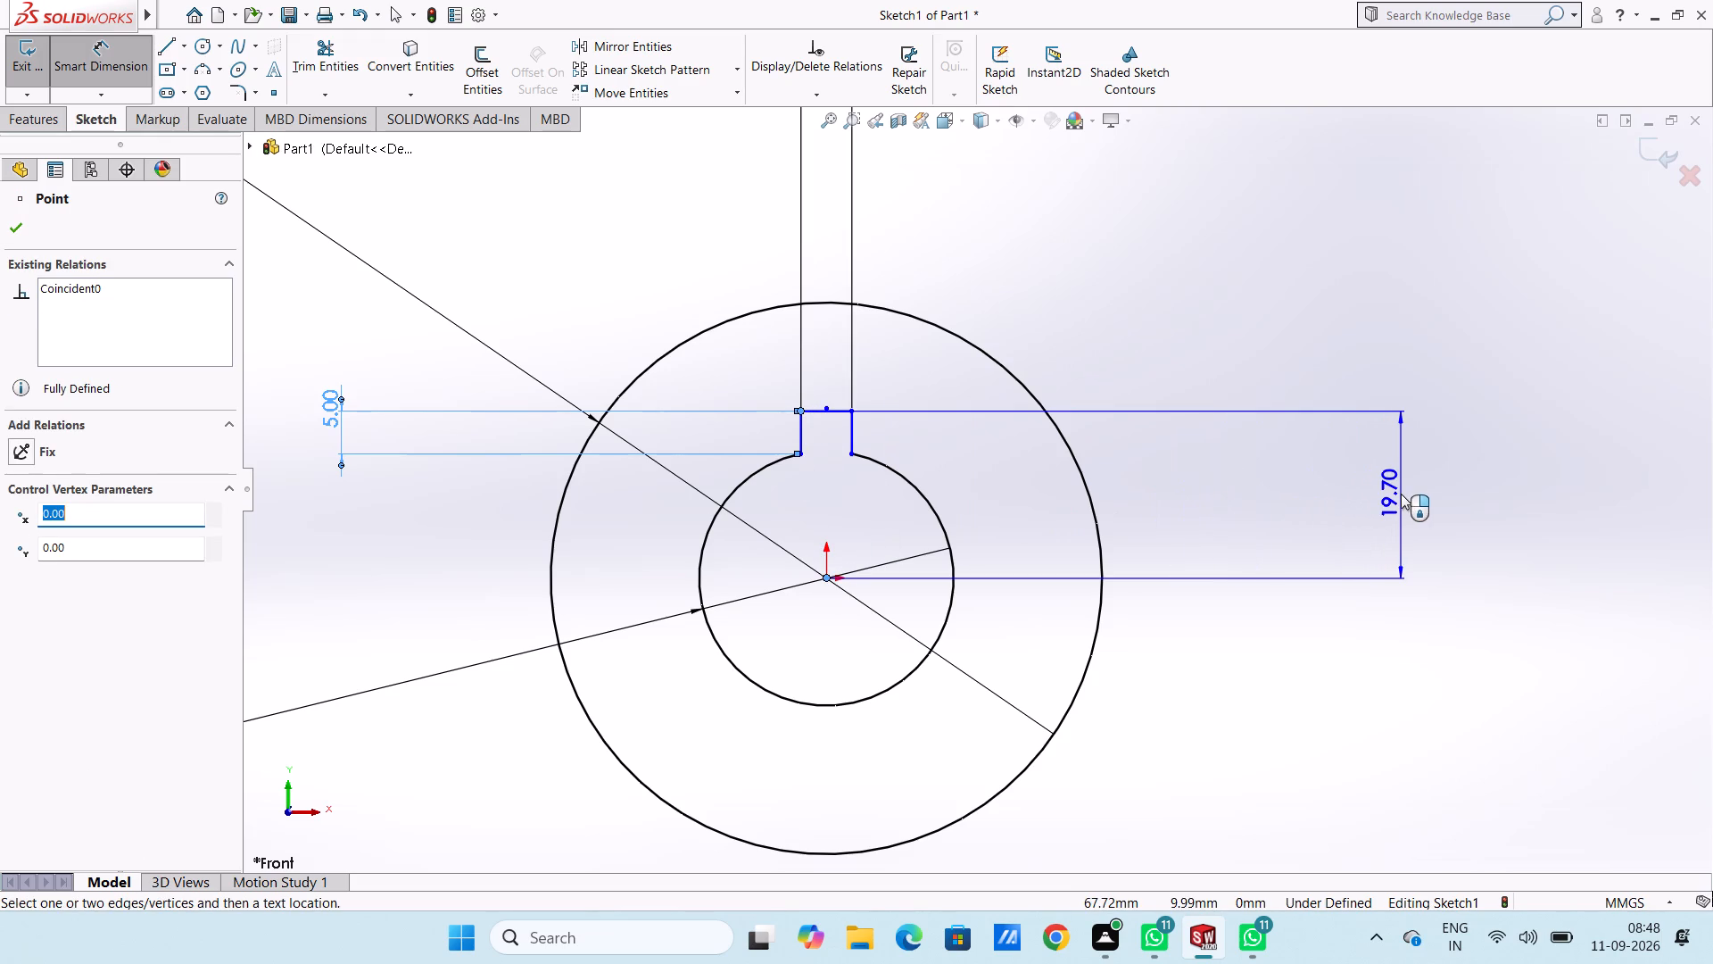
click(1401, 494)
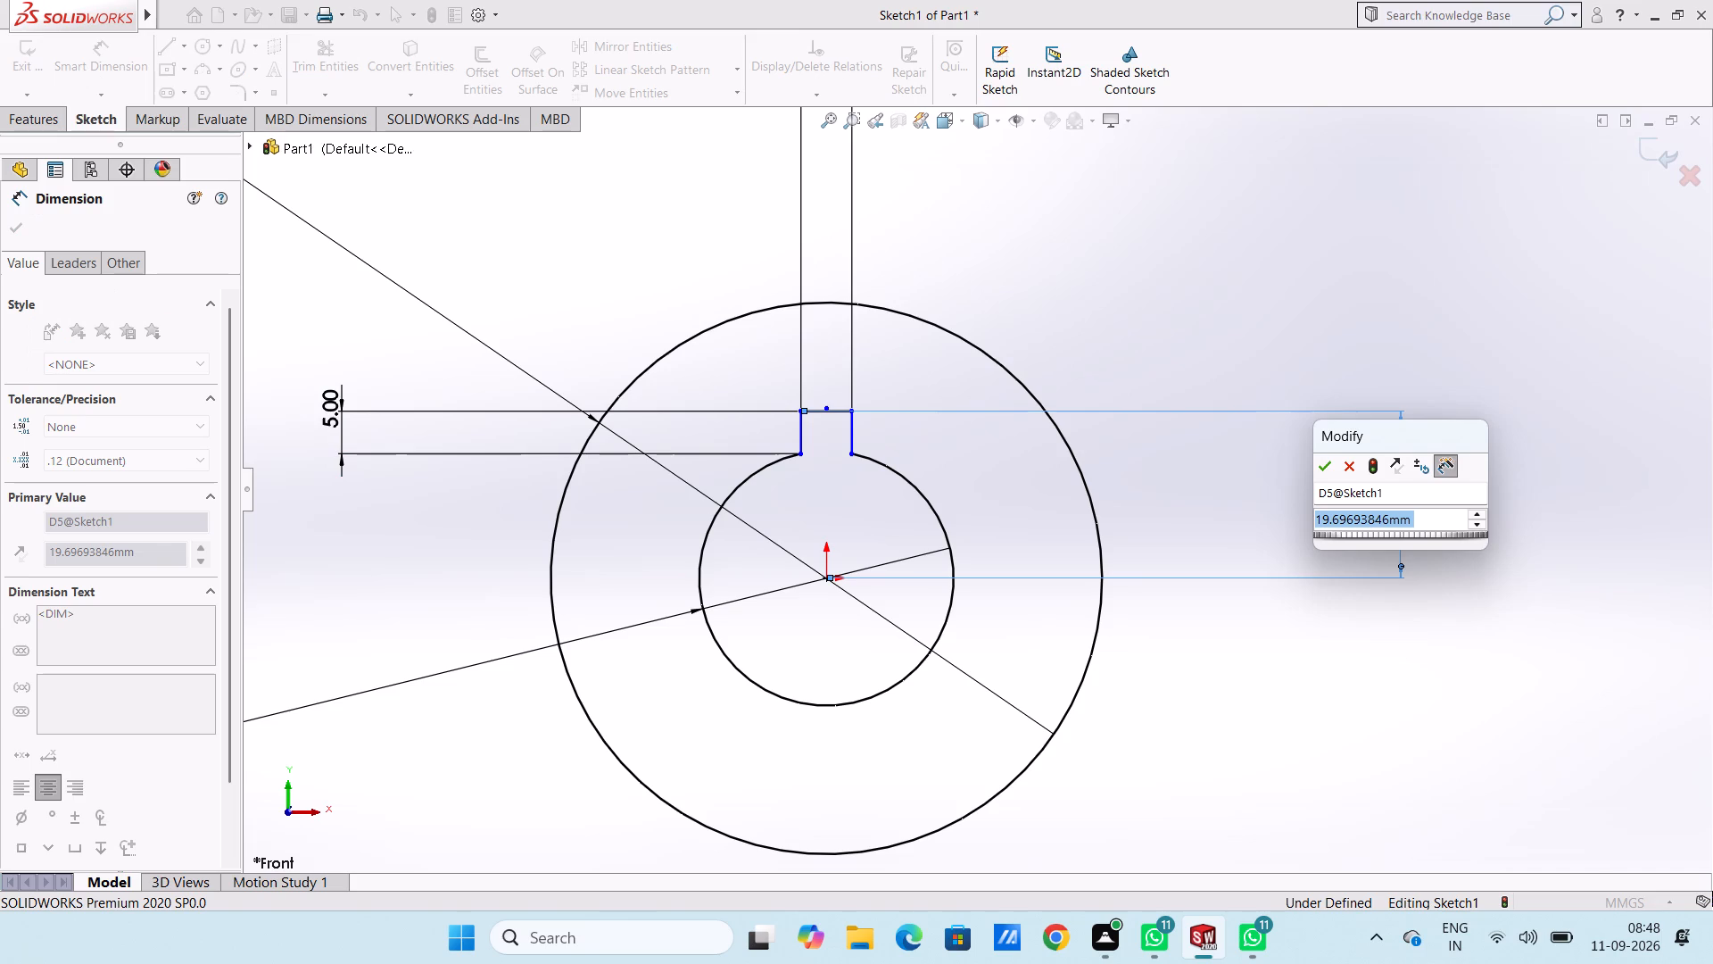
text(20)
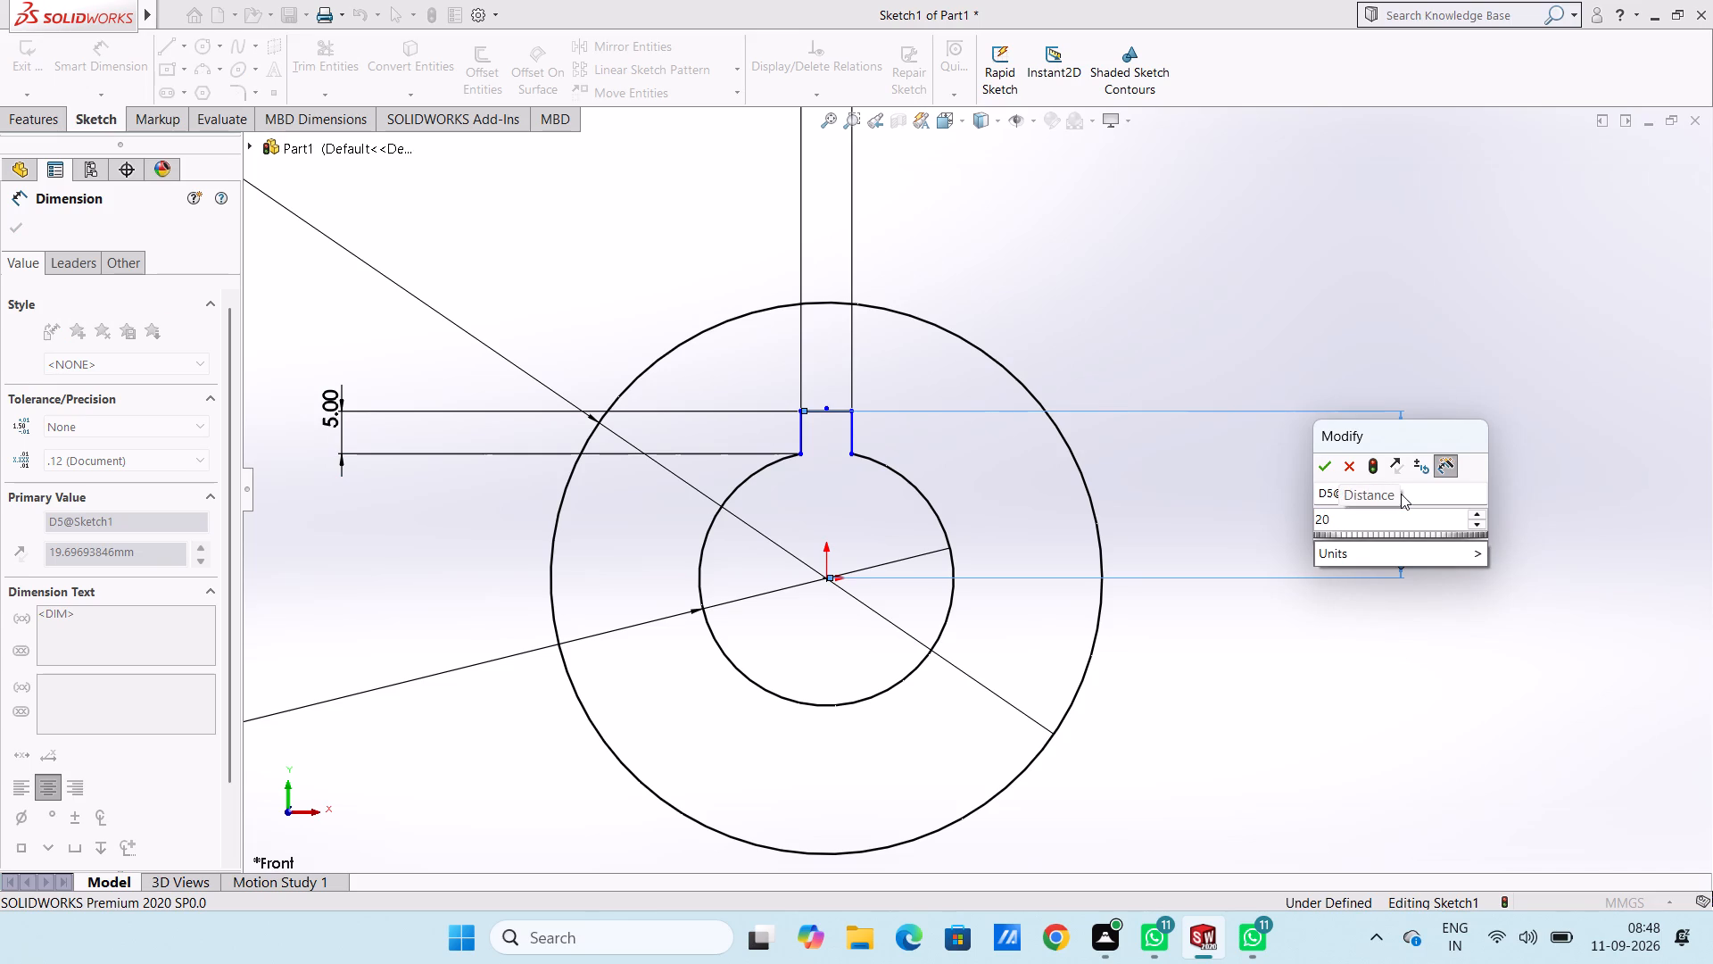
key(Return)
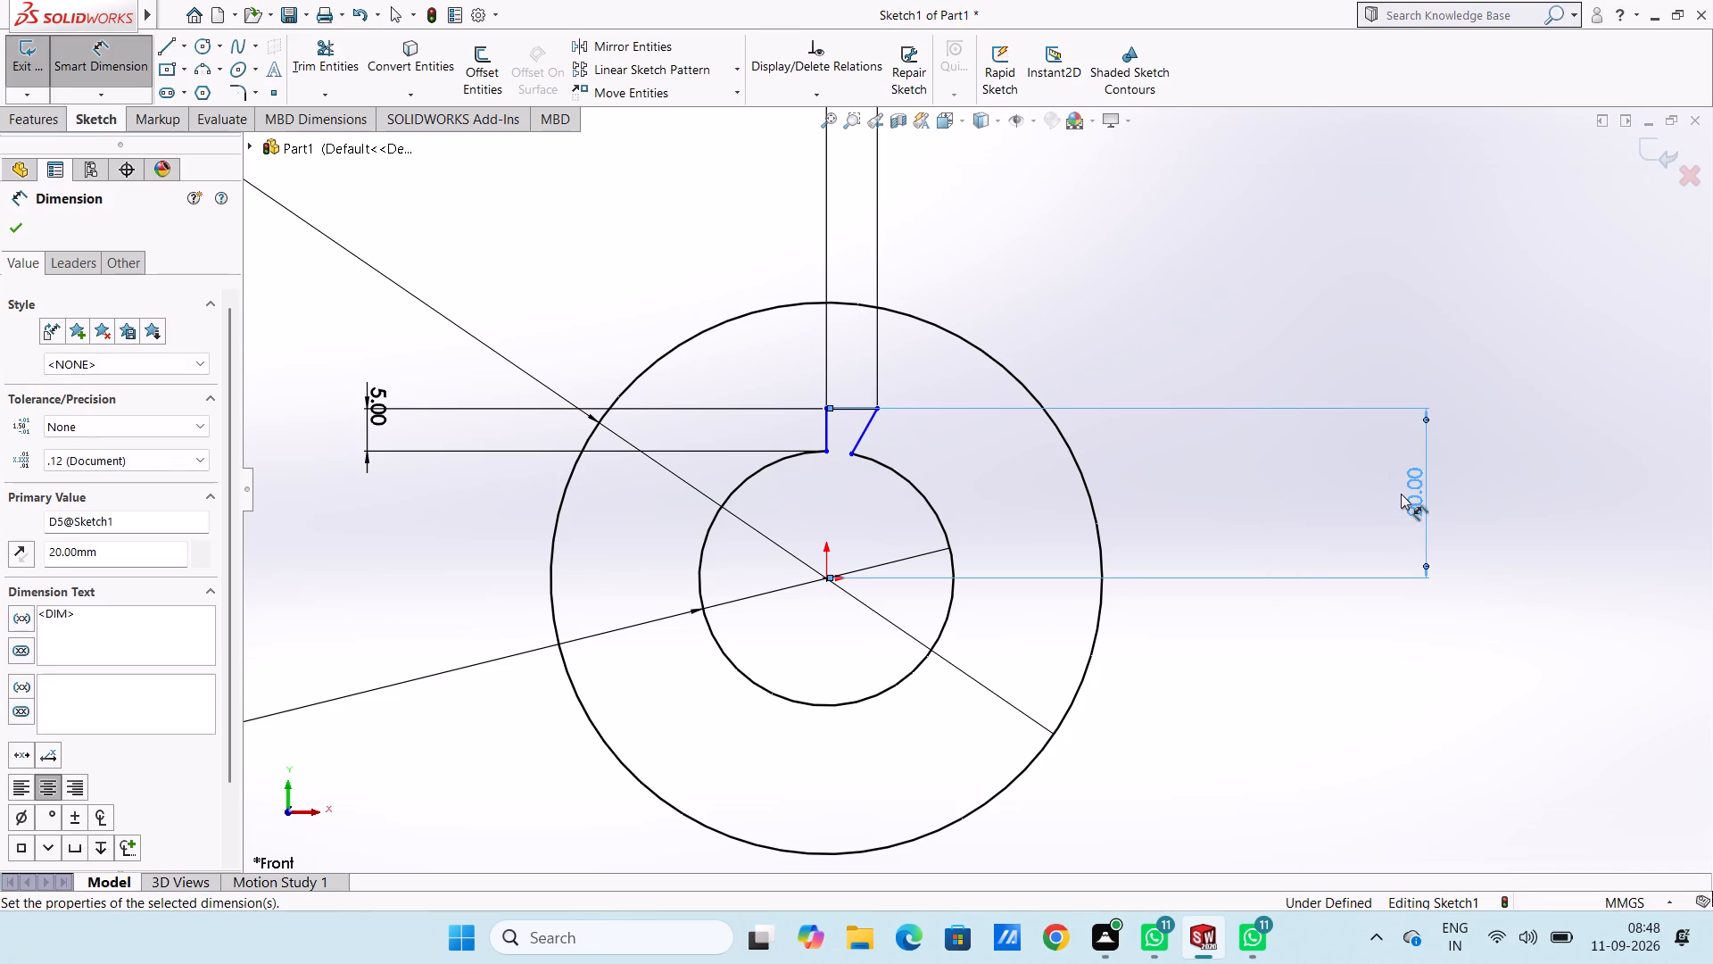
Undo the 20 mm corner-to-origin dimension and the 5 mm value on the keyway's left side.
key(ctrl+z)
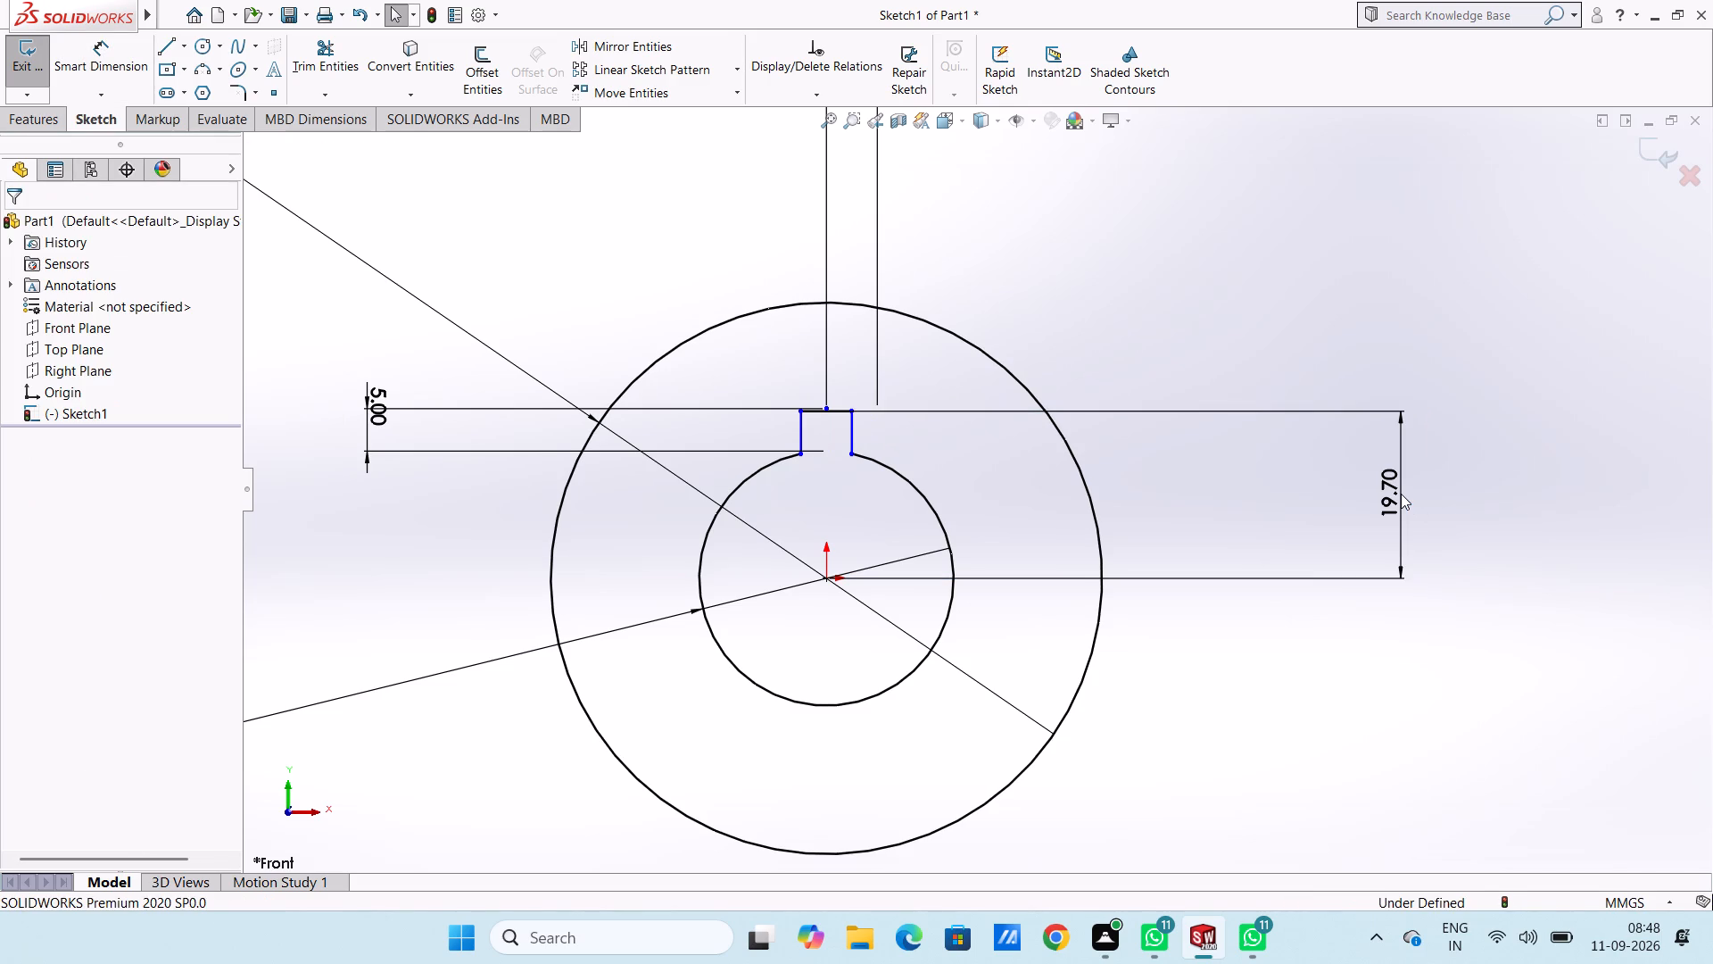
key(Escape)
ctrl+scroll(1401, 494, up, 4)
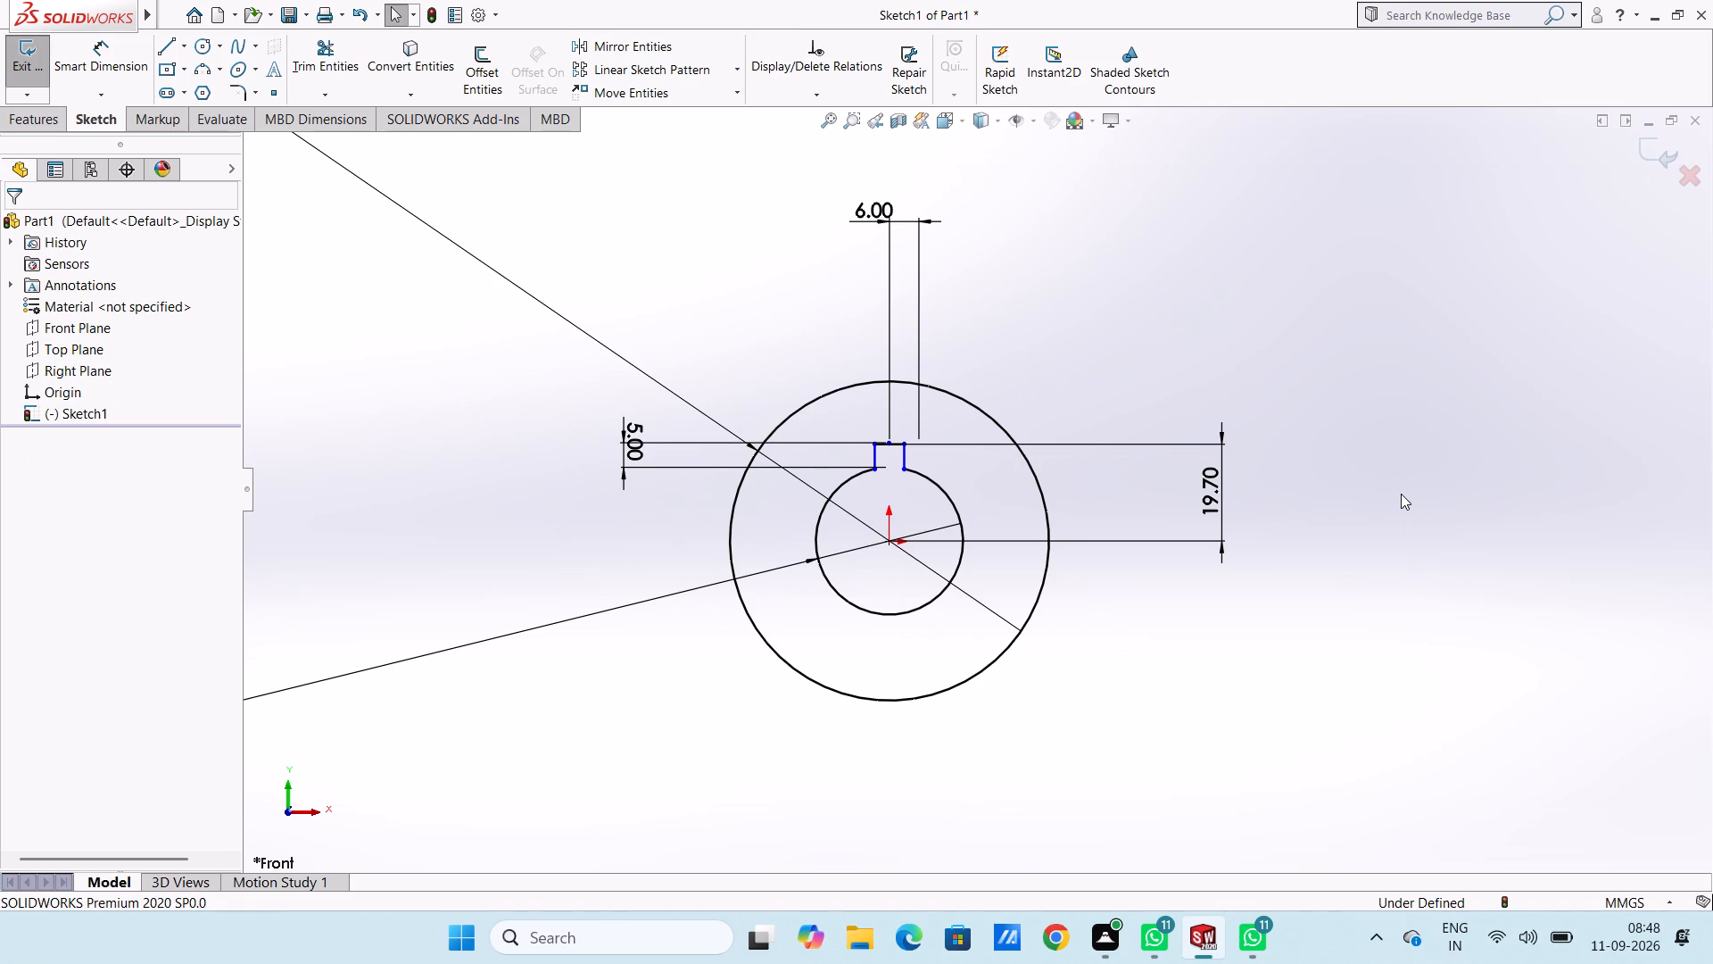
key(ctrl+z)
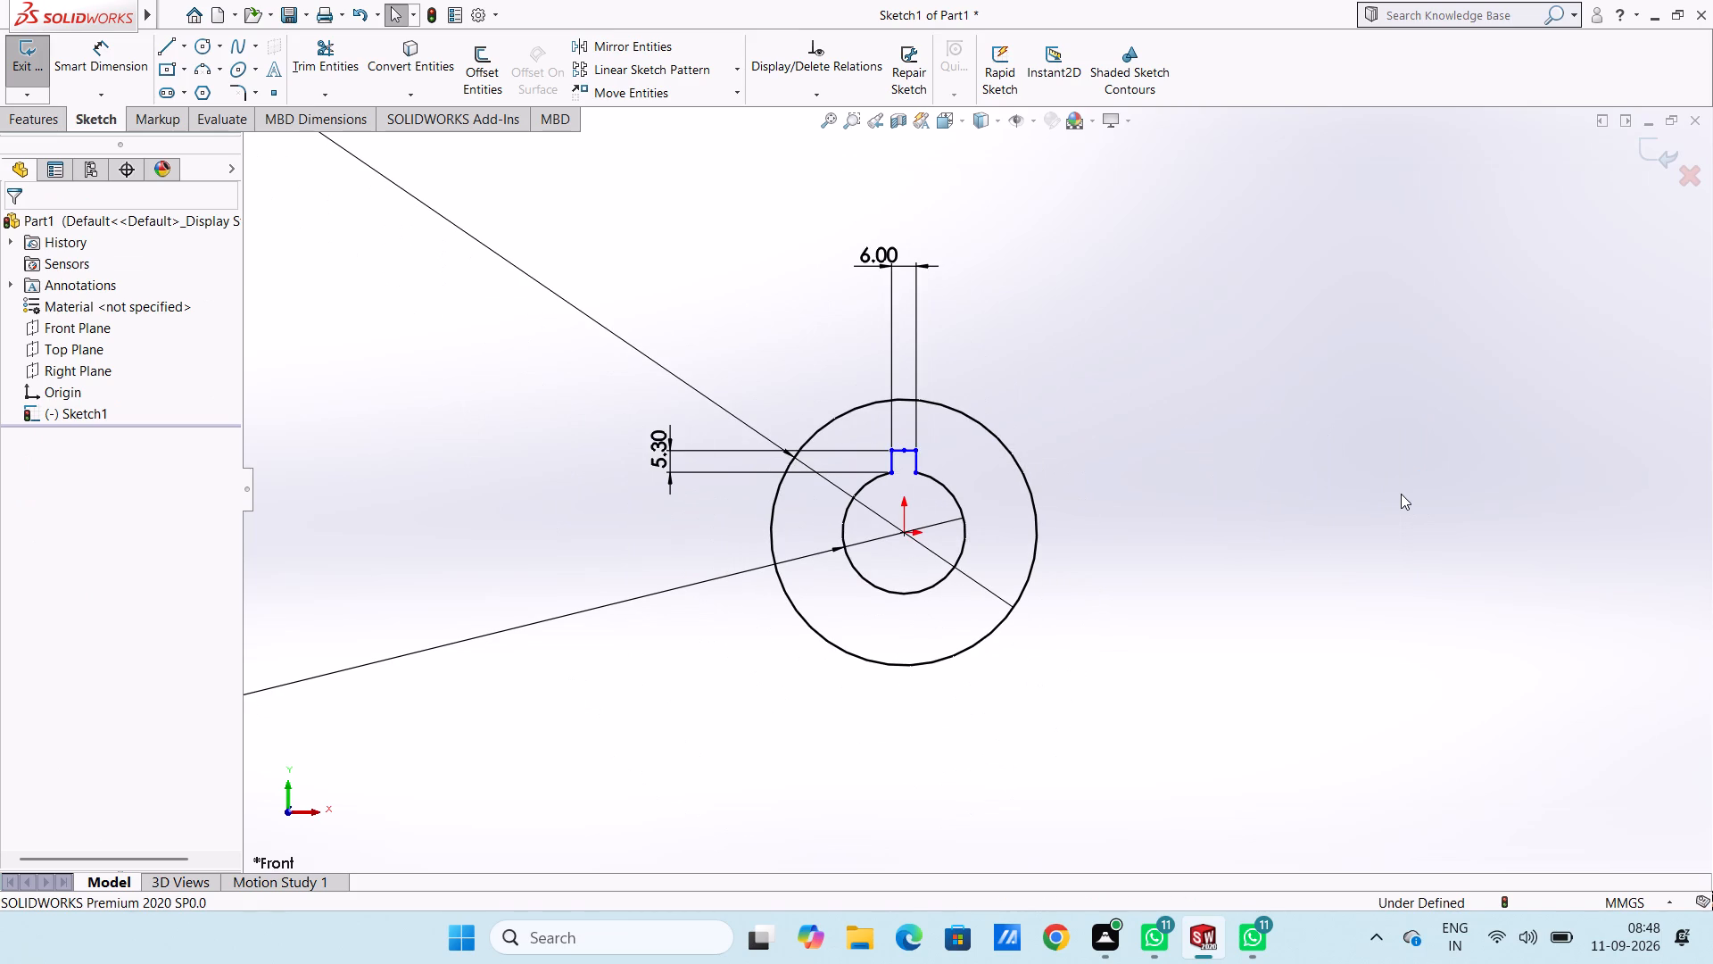
Dimension the vertical distance from the midpoint of the keyway's top line to the origin as 20 mm.
click(130, 66)
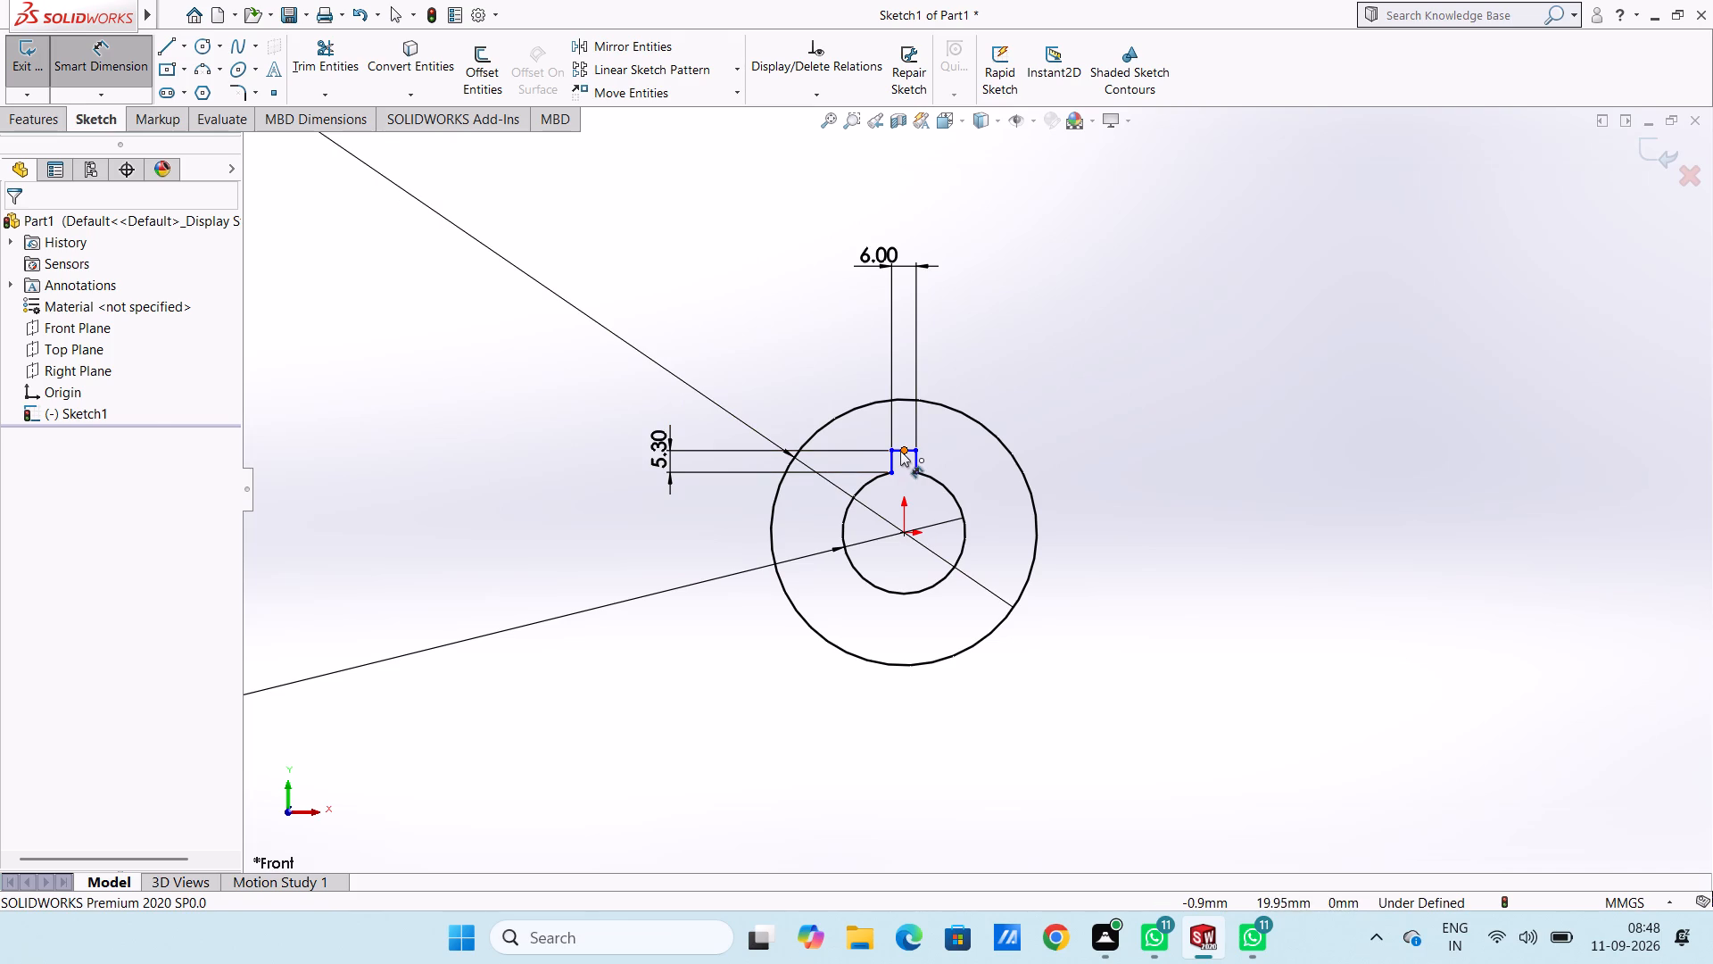
drag(900, 451, 904, 533)
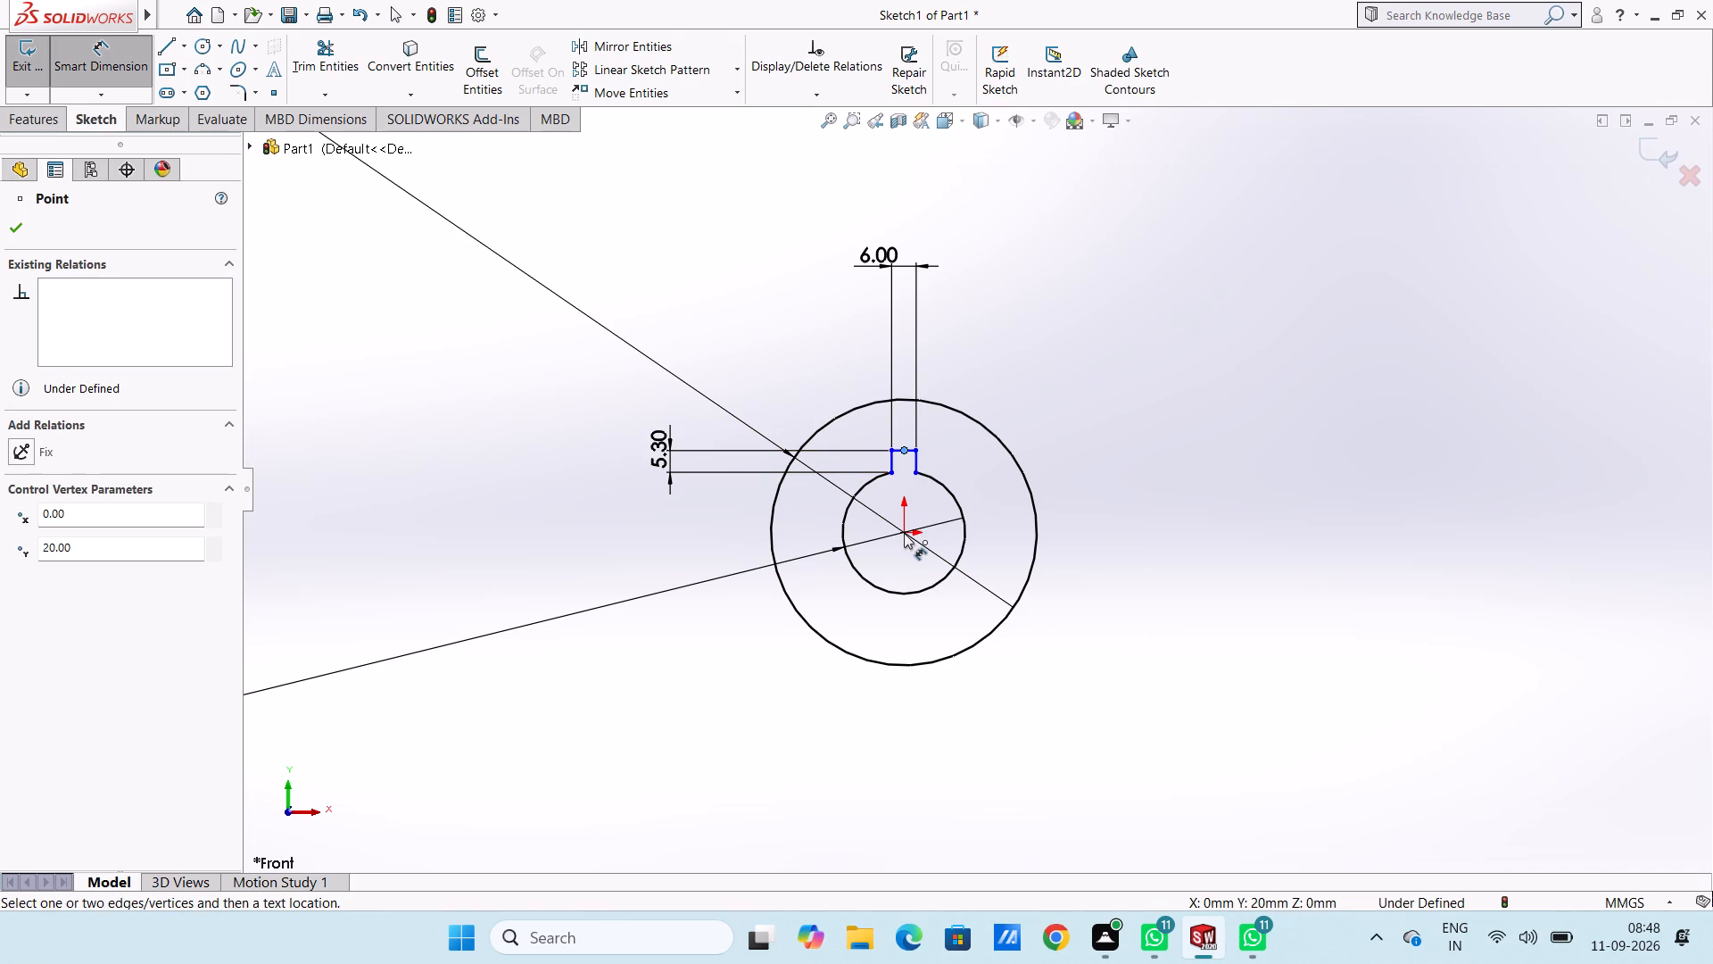
click(904, 533)
click(1298, 477)
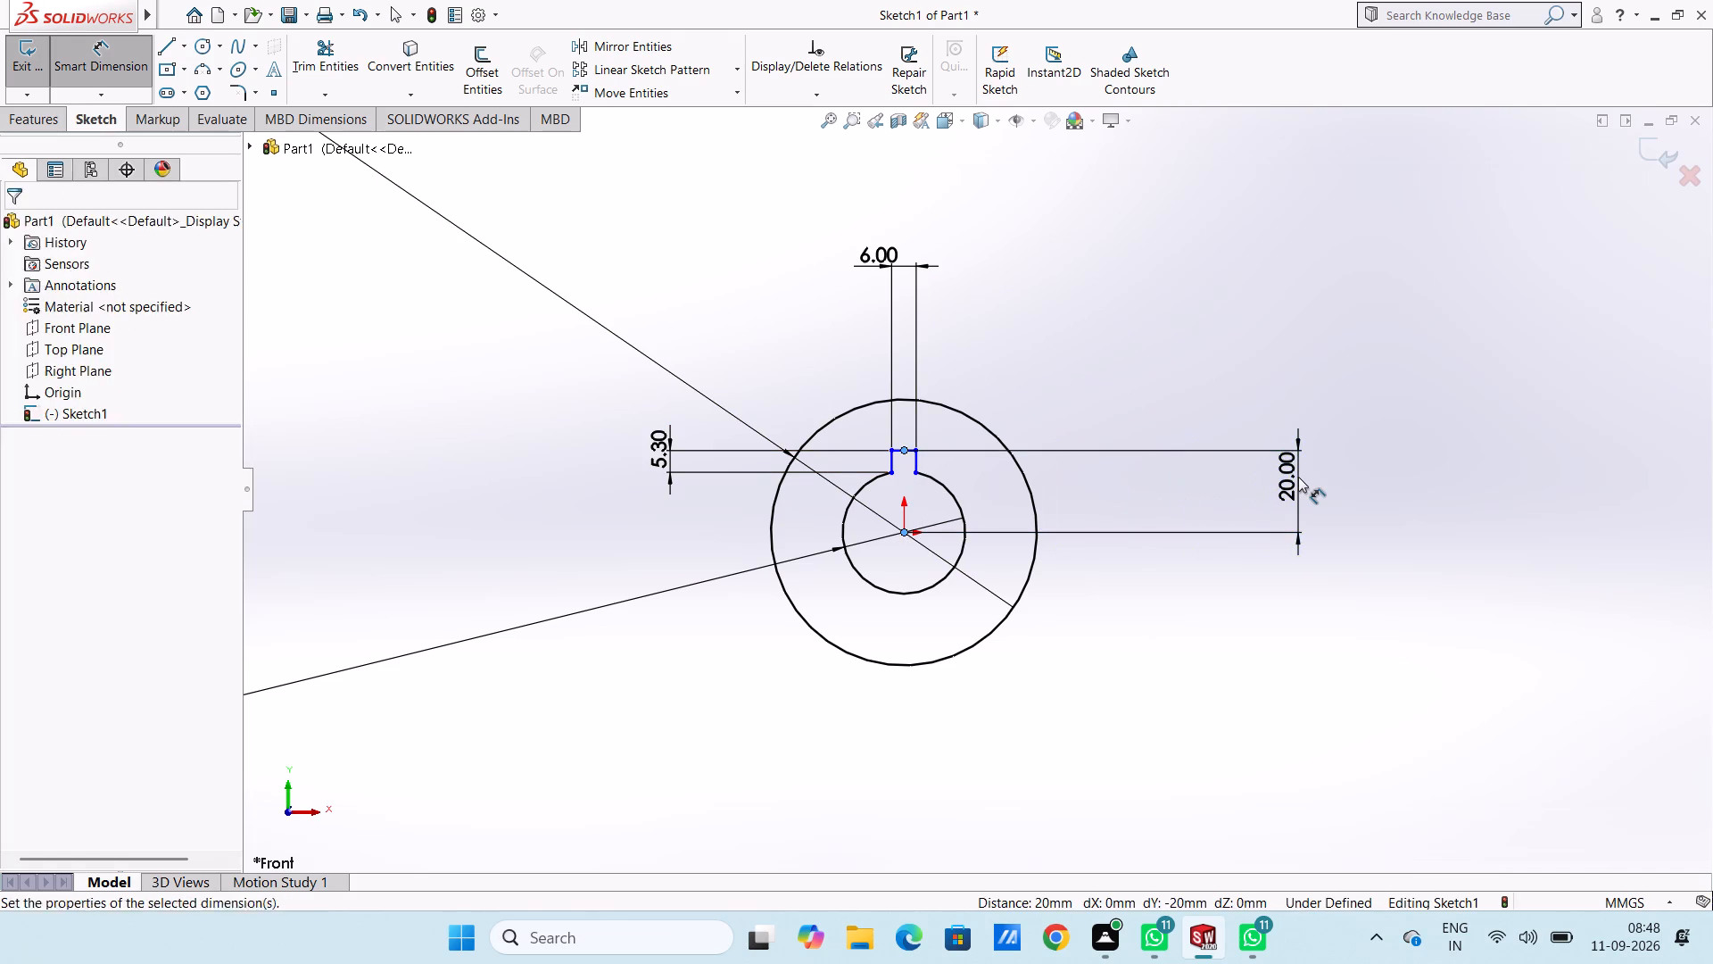
key(Return)
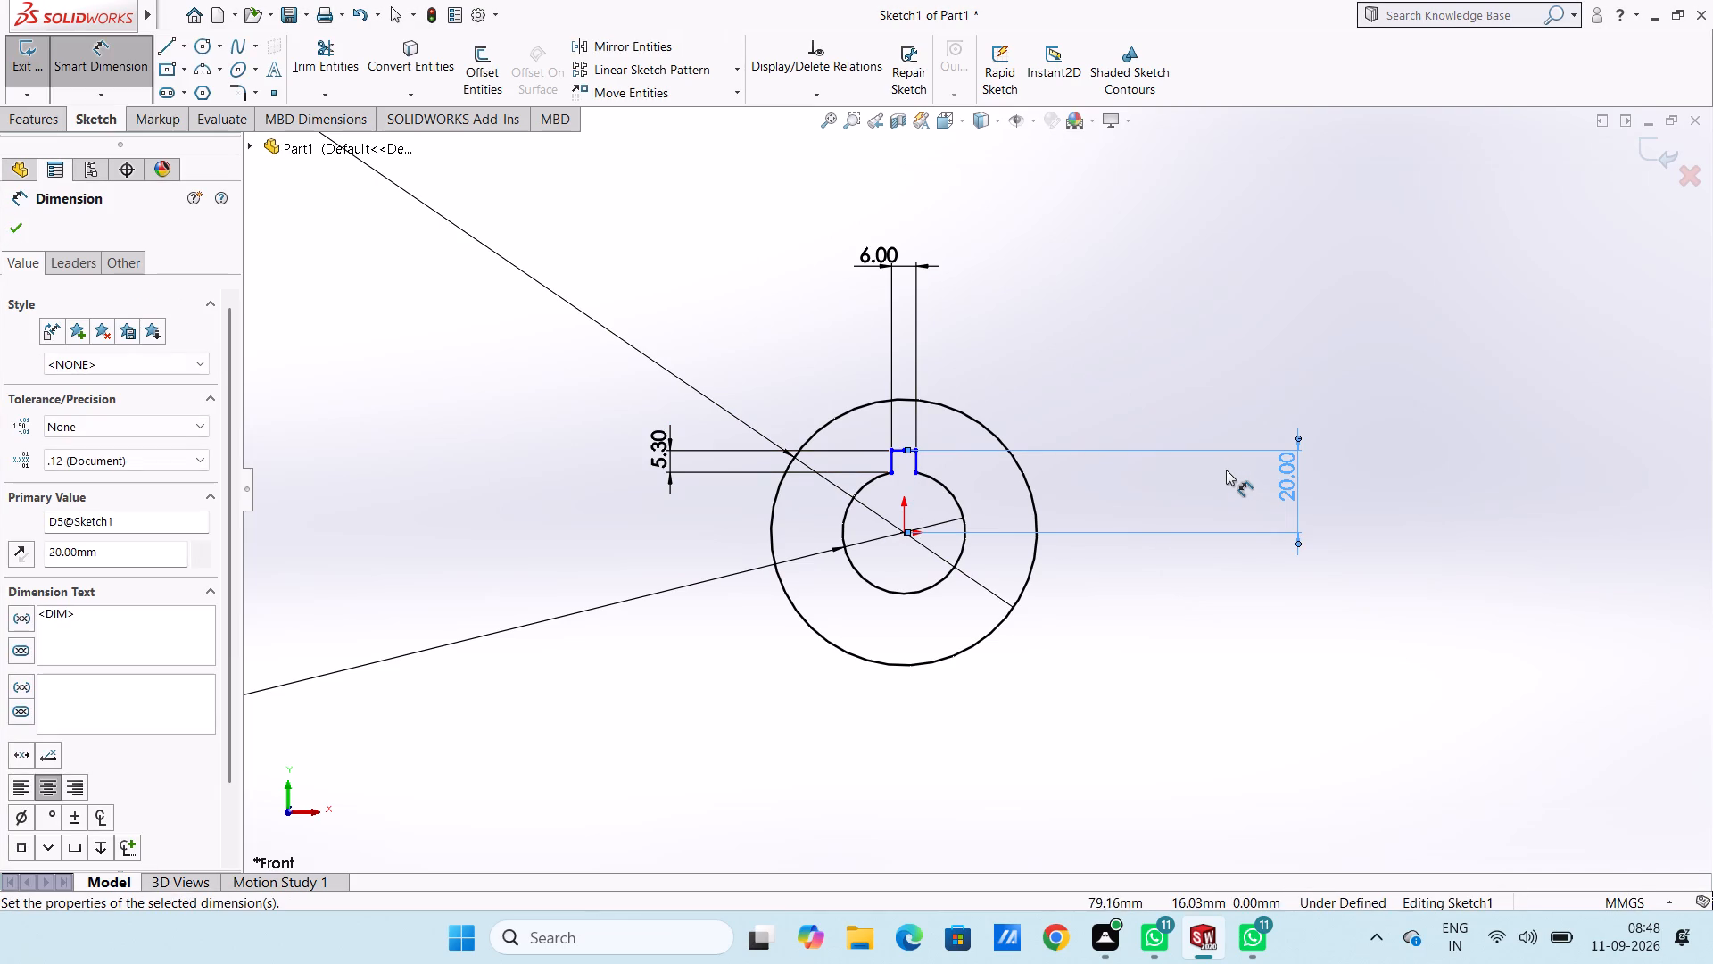
click(1215, 473)
key(Escape)
key(Escape)
key(Escape)
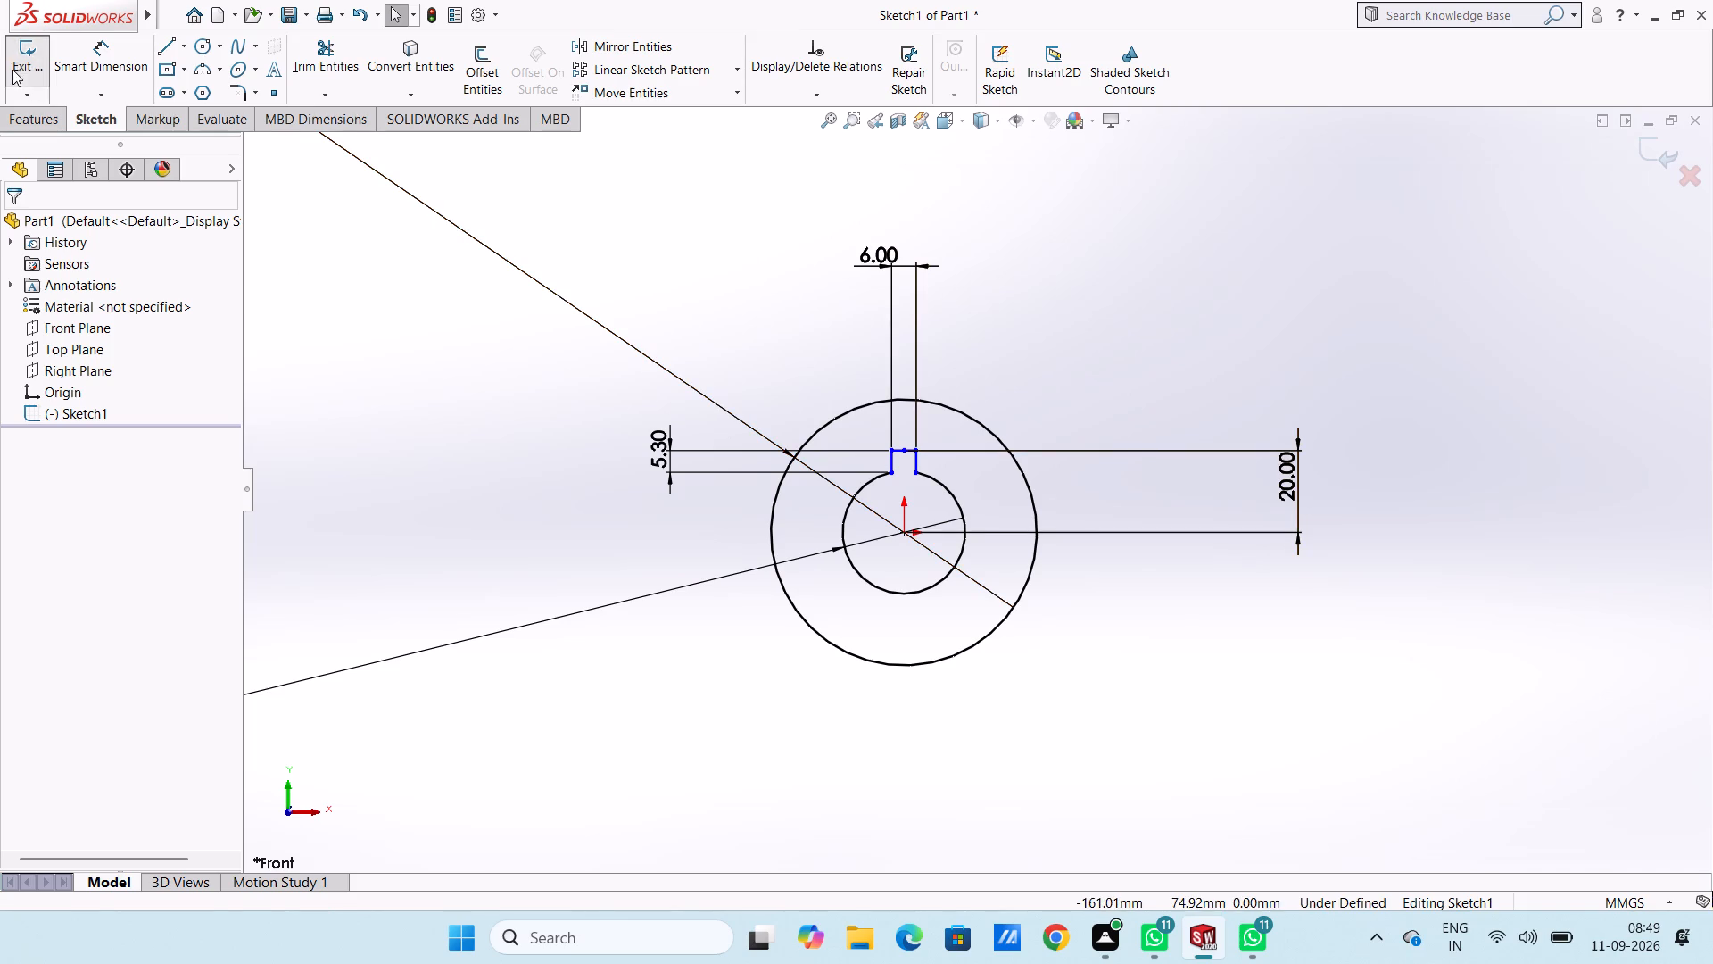
Extrude the keyed ring profile as a blind boss 30 mm deep from the sketch plane.
click(23, 114)
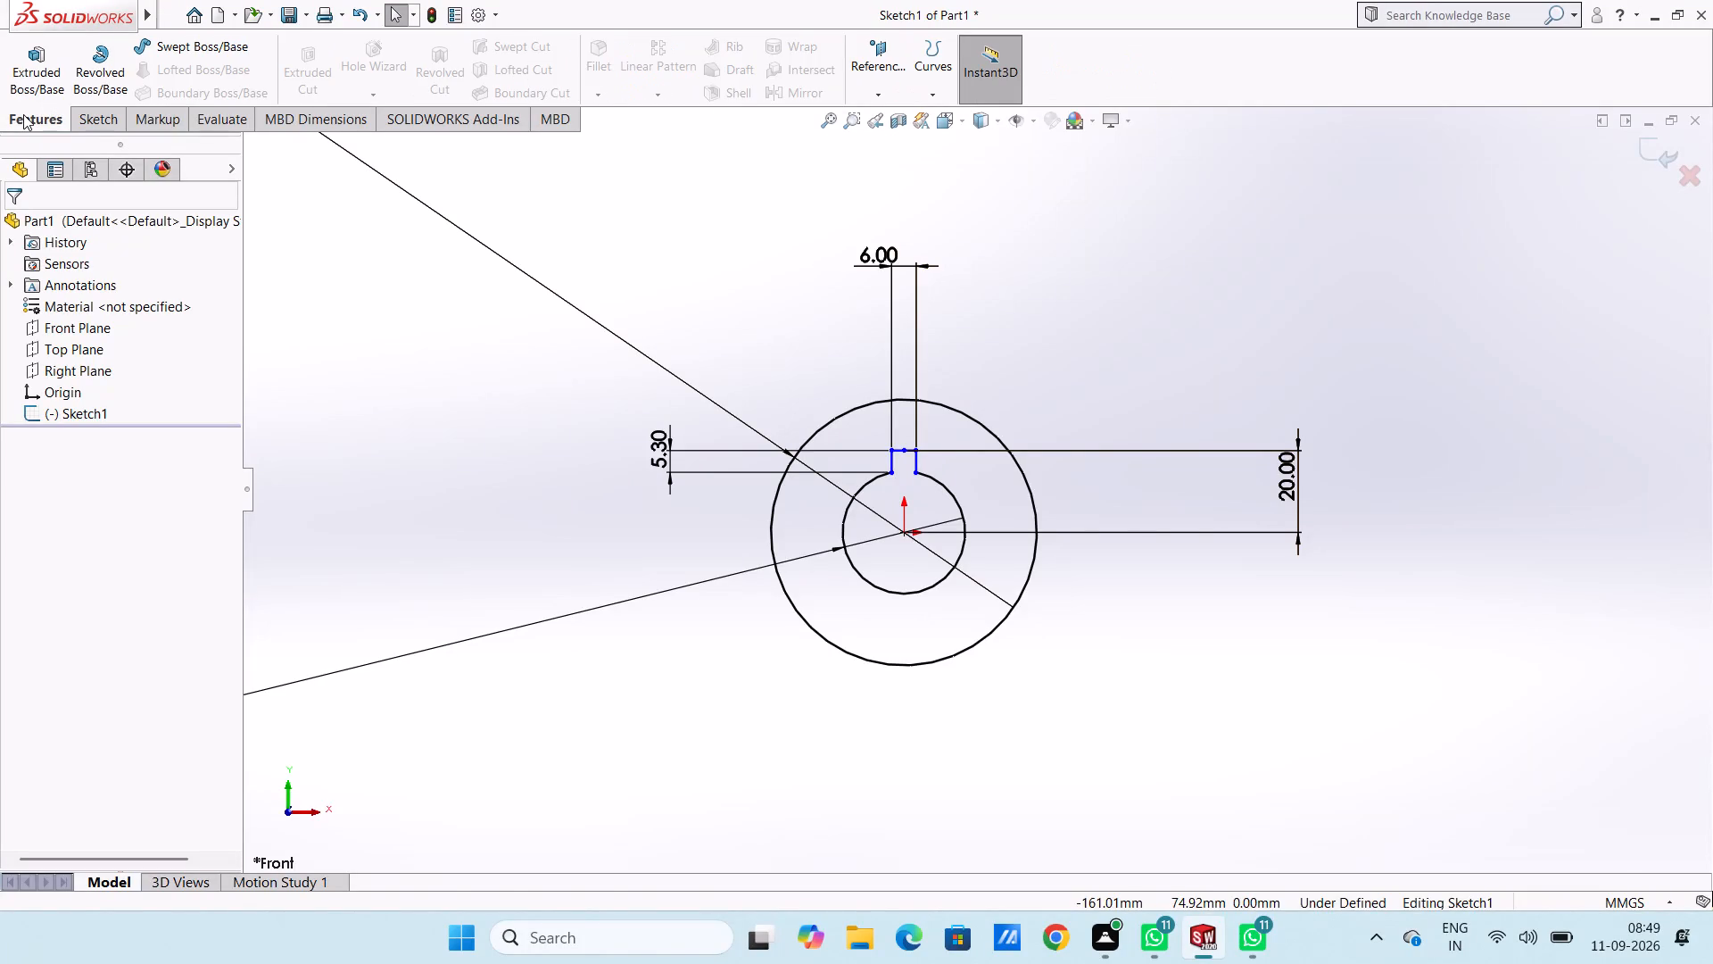
click(40, 70)
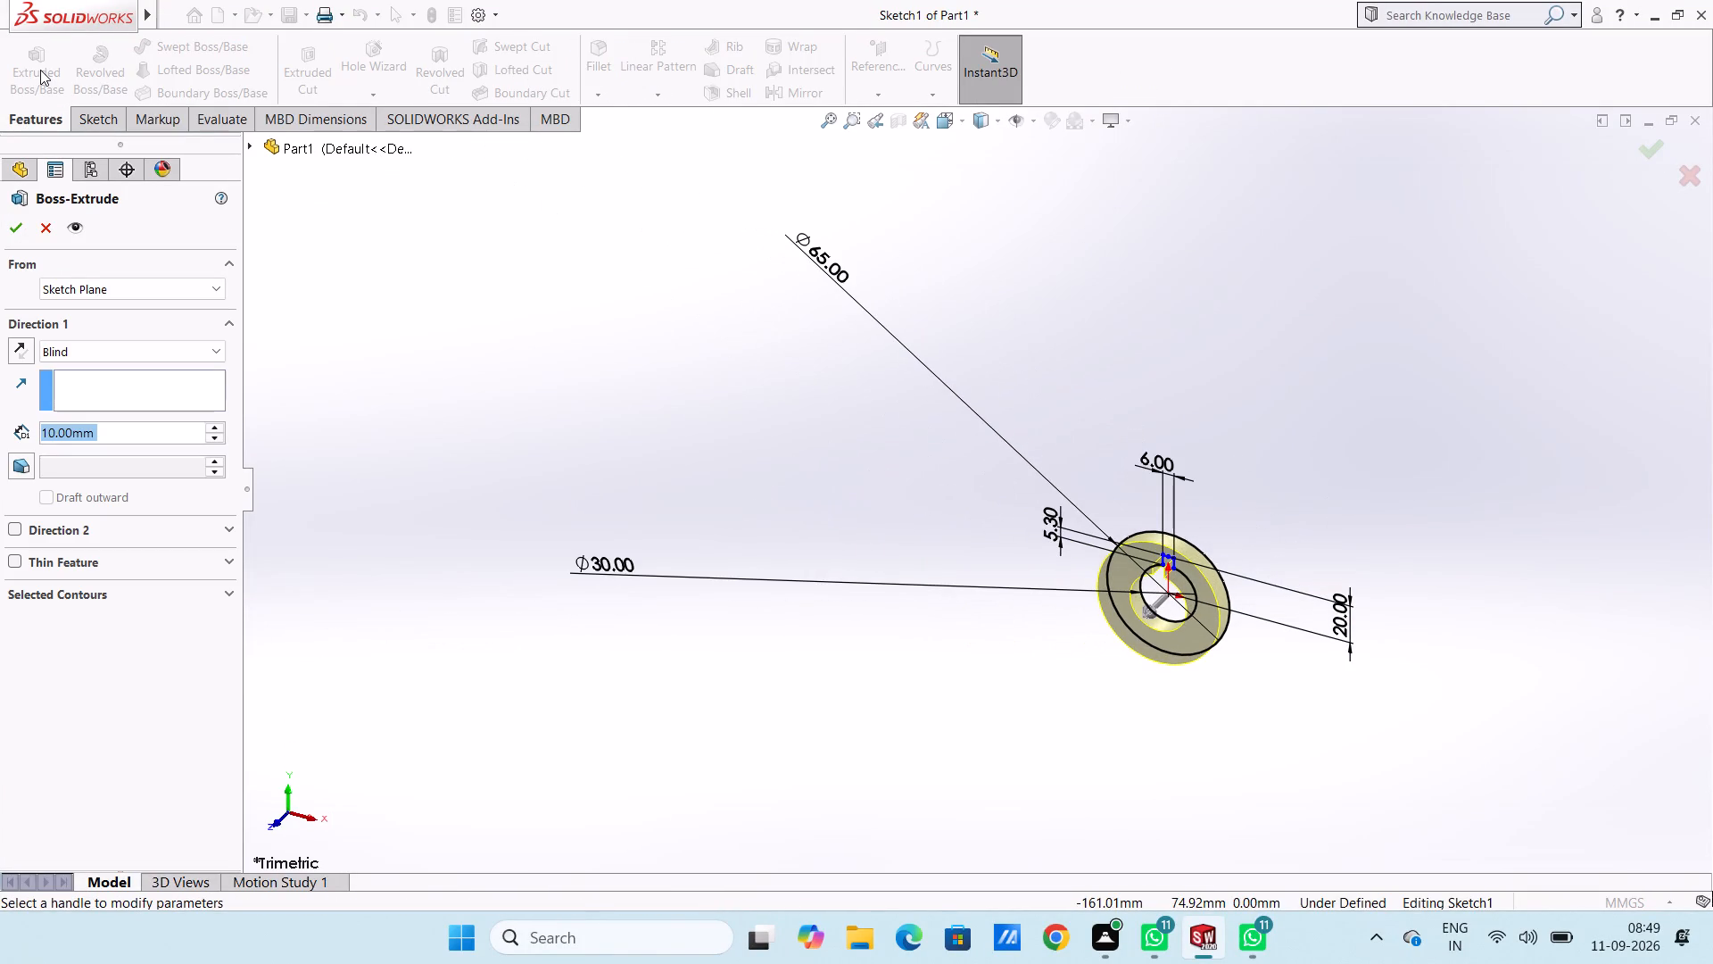
text(30)
key(Return)
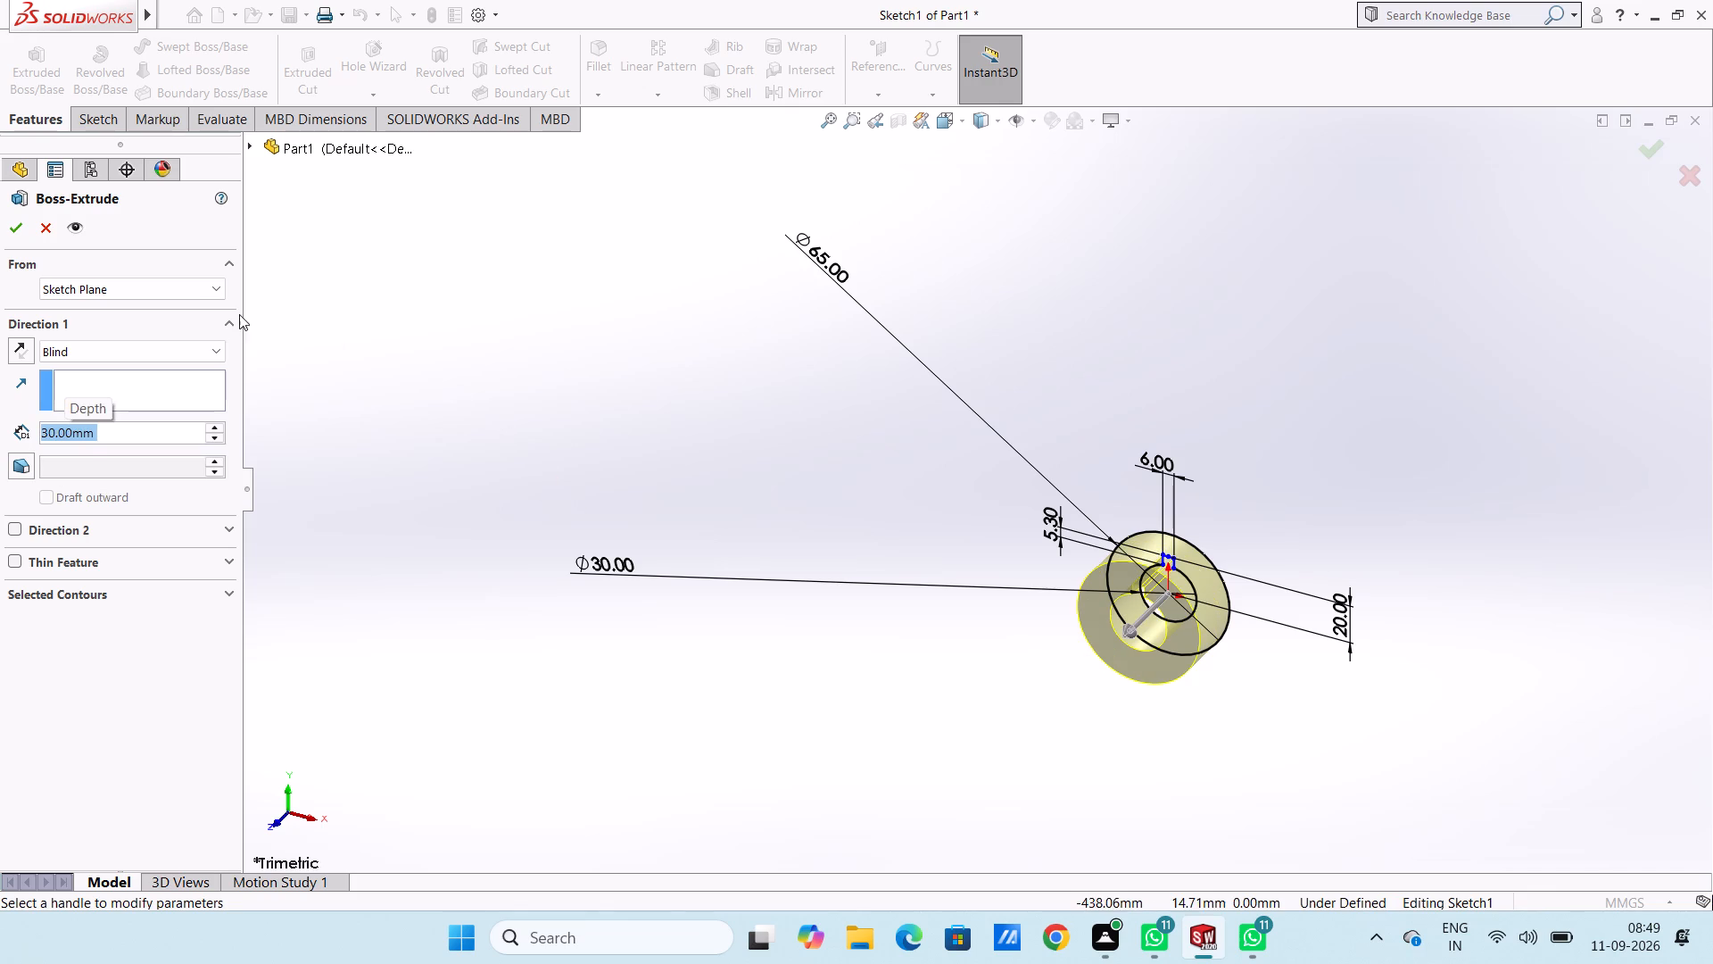
click(17, 231)
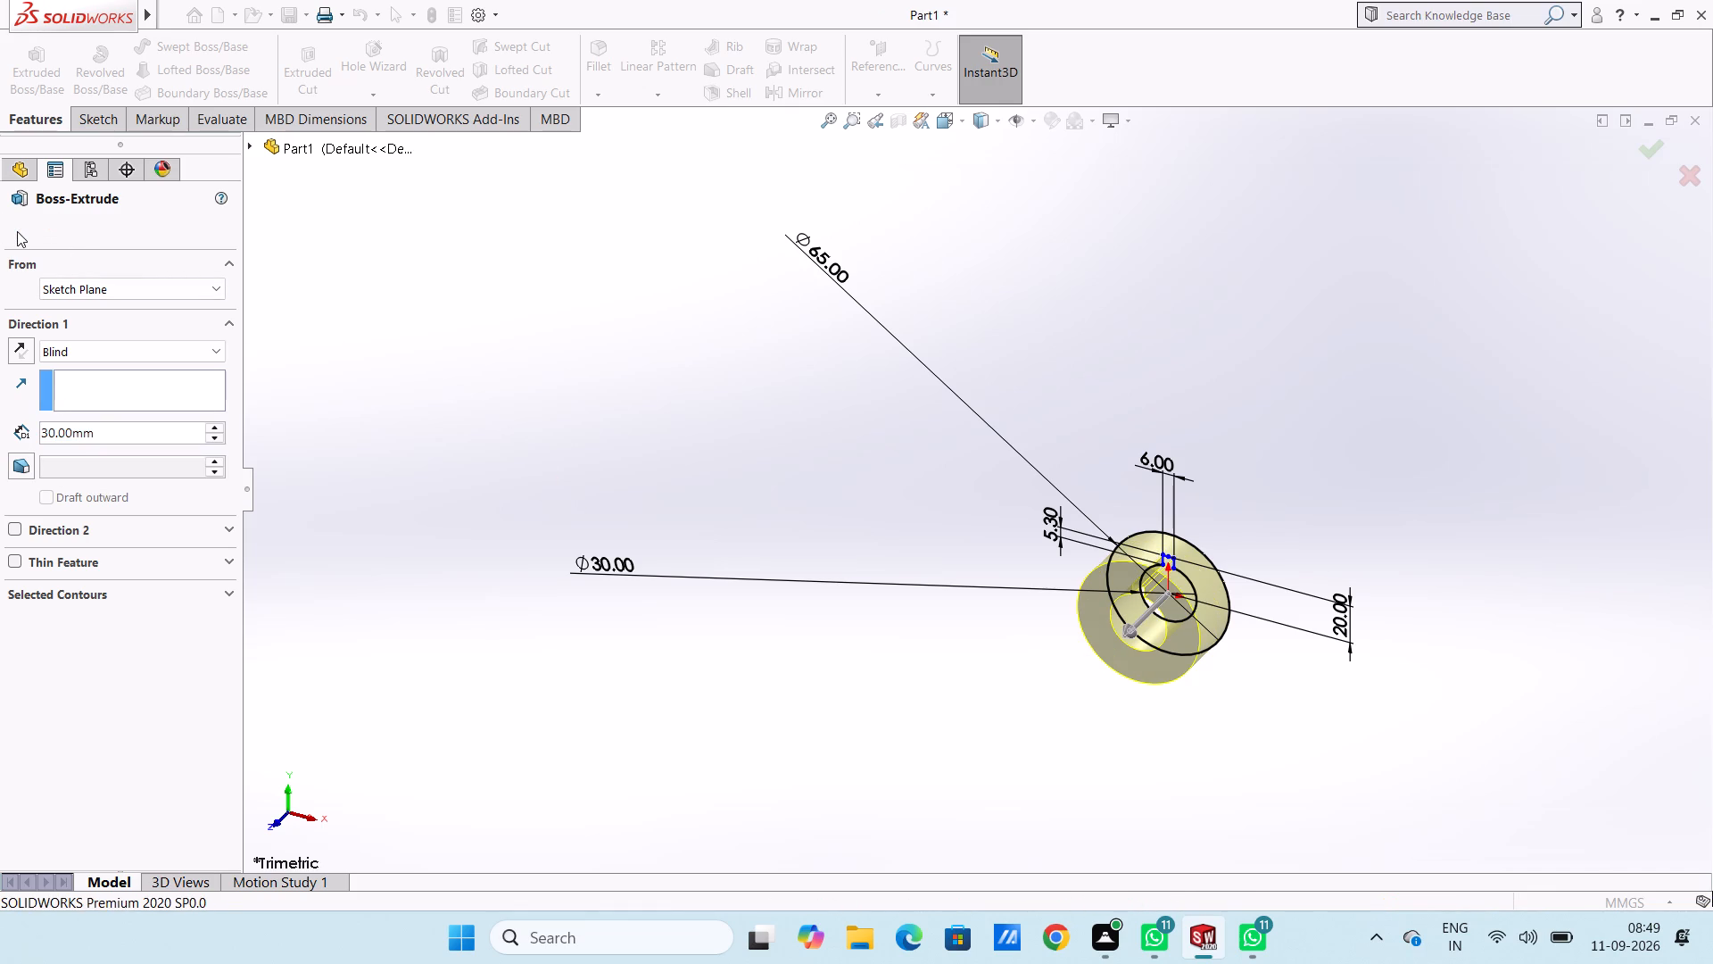
click(680, 401)
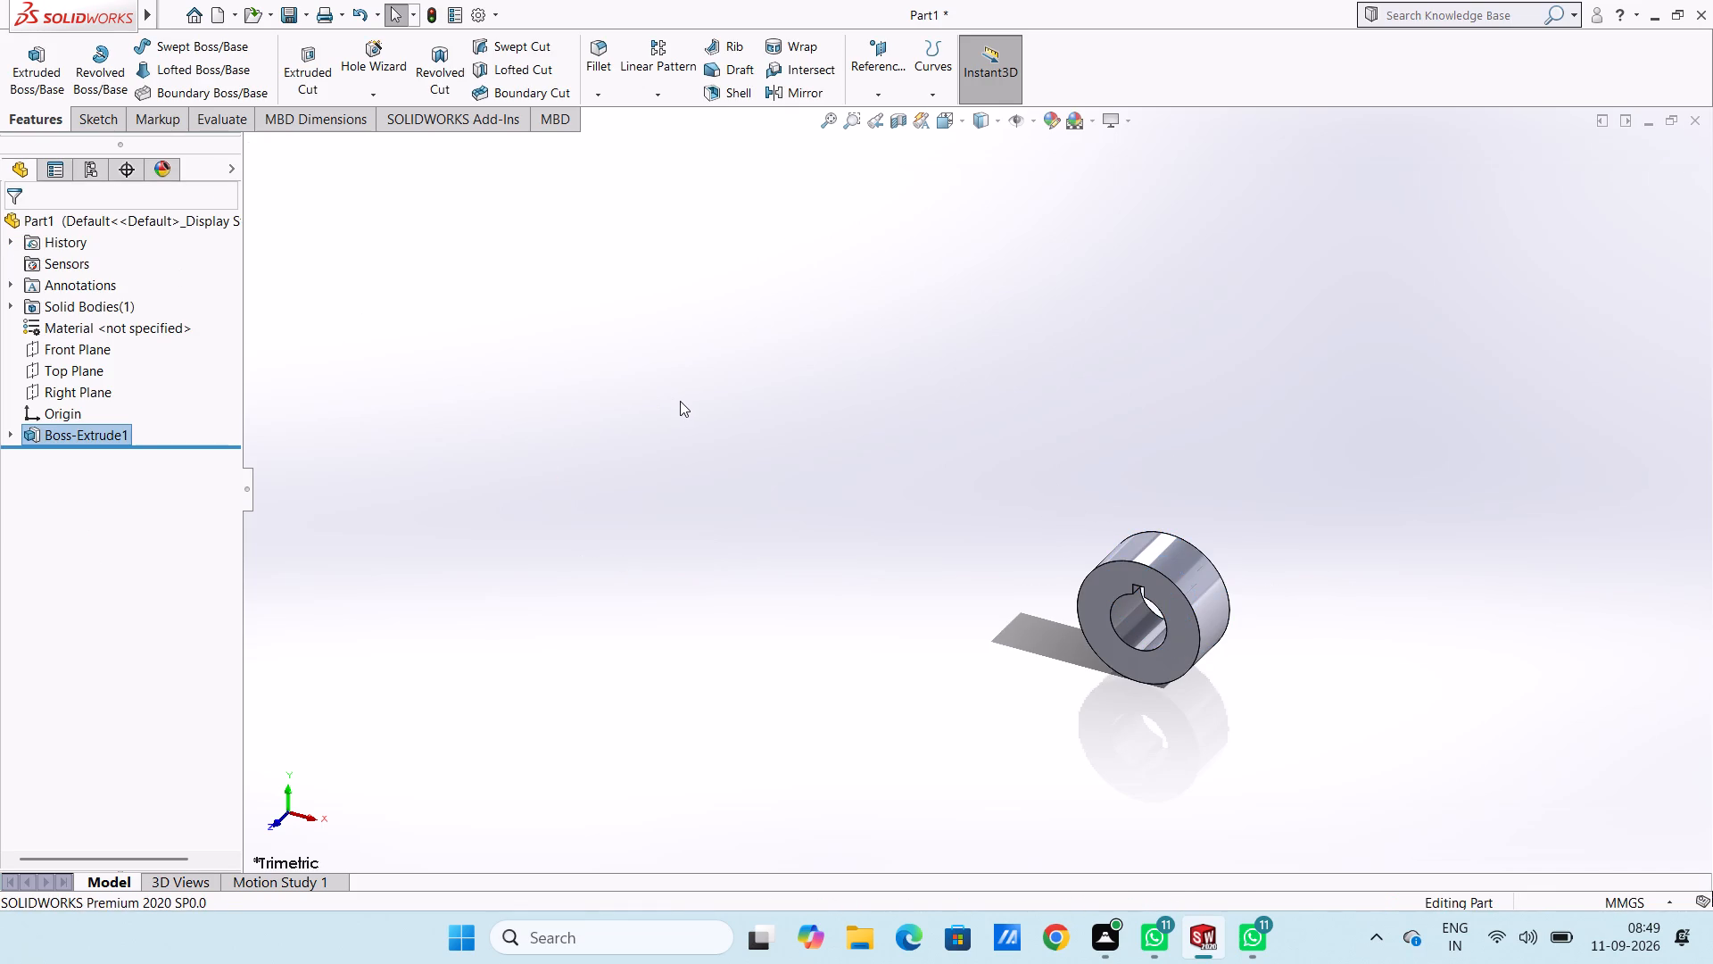
Start a sketch on the ring's front face and draw a circle of 30 mm radius centred on the origin.
key(ctrl+1)
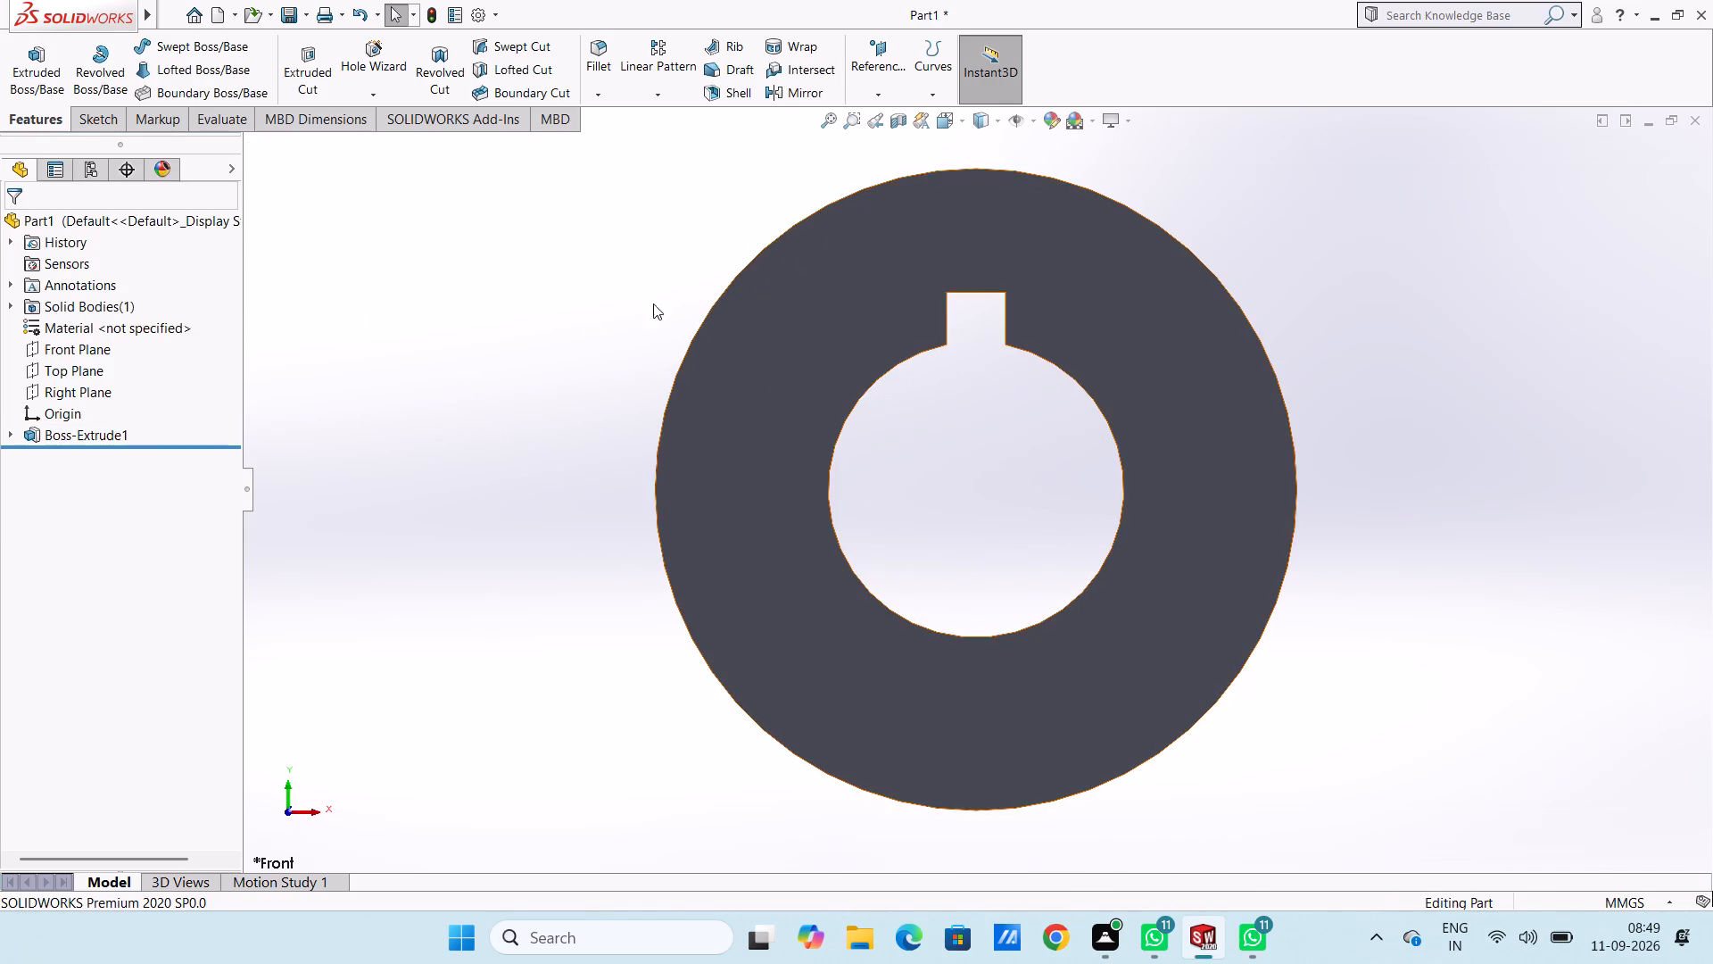
click(870, 337)
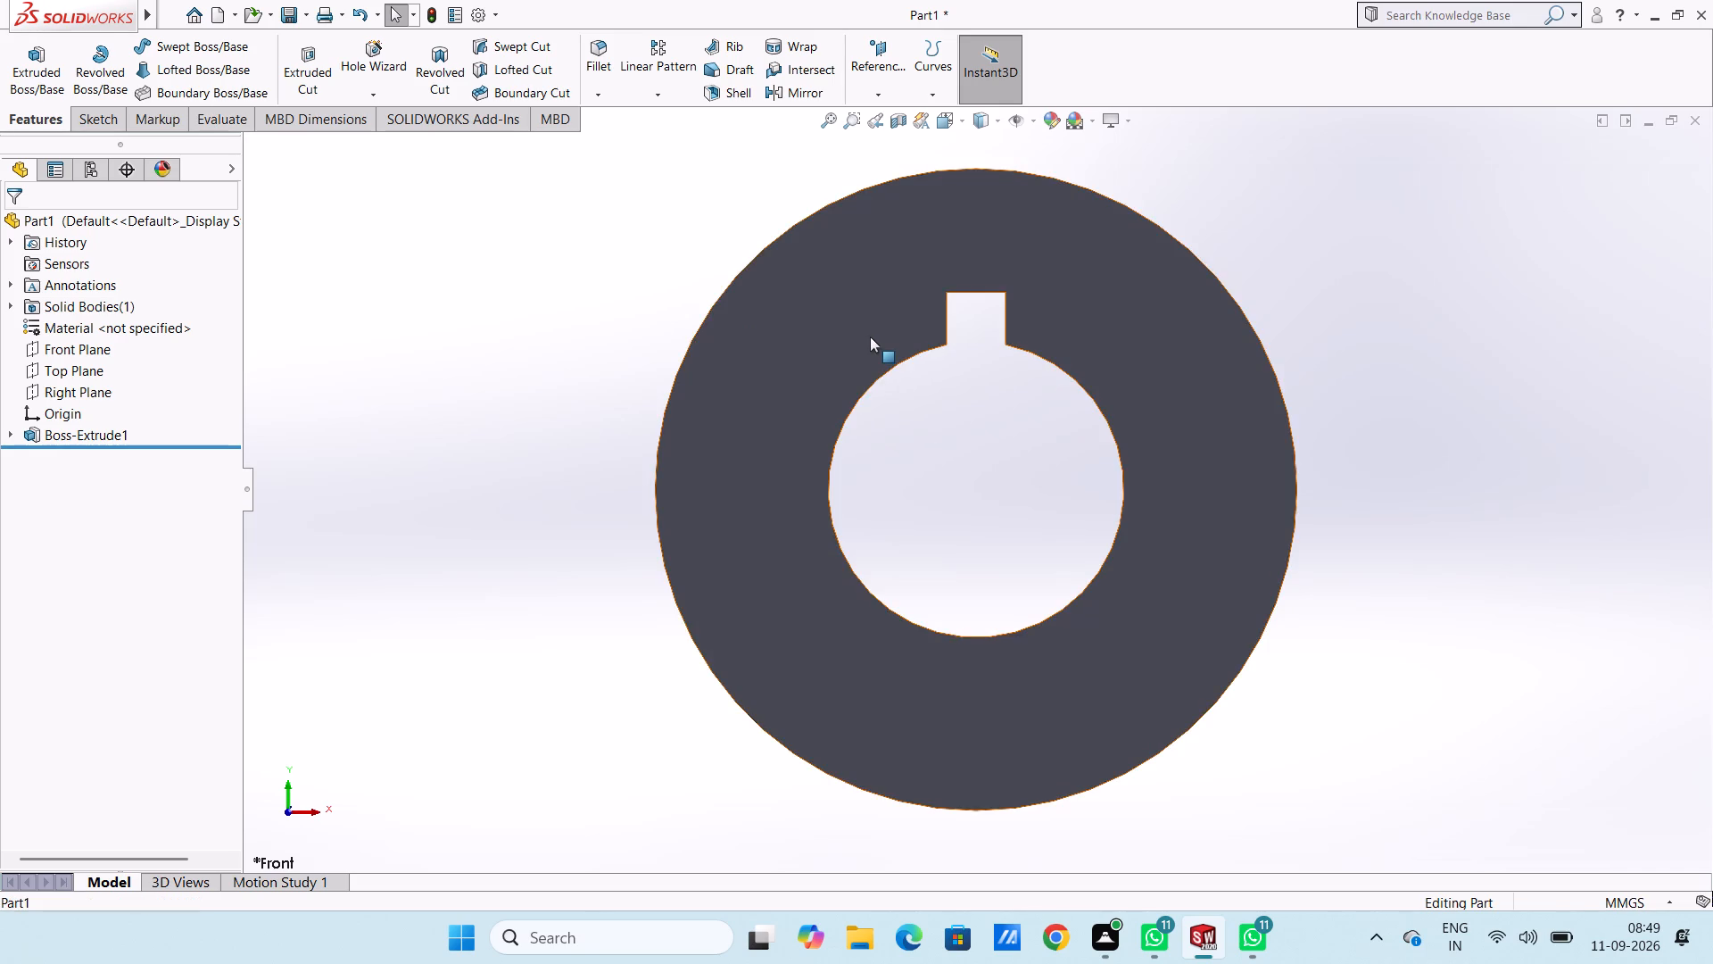
click(953, 289)
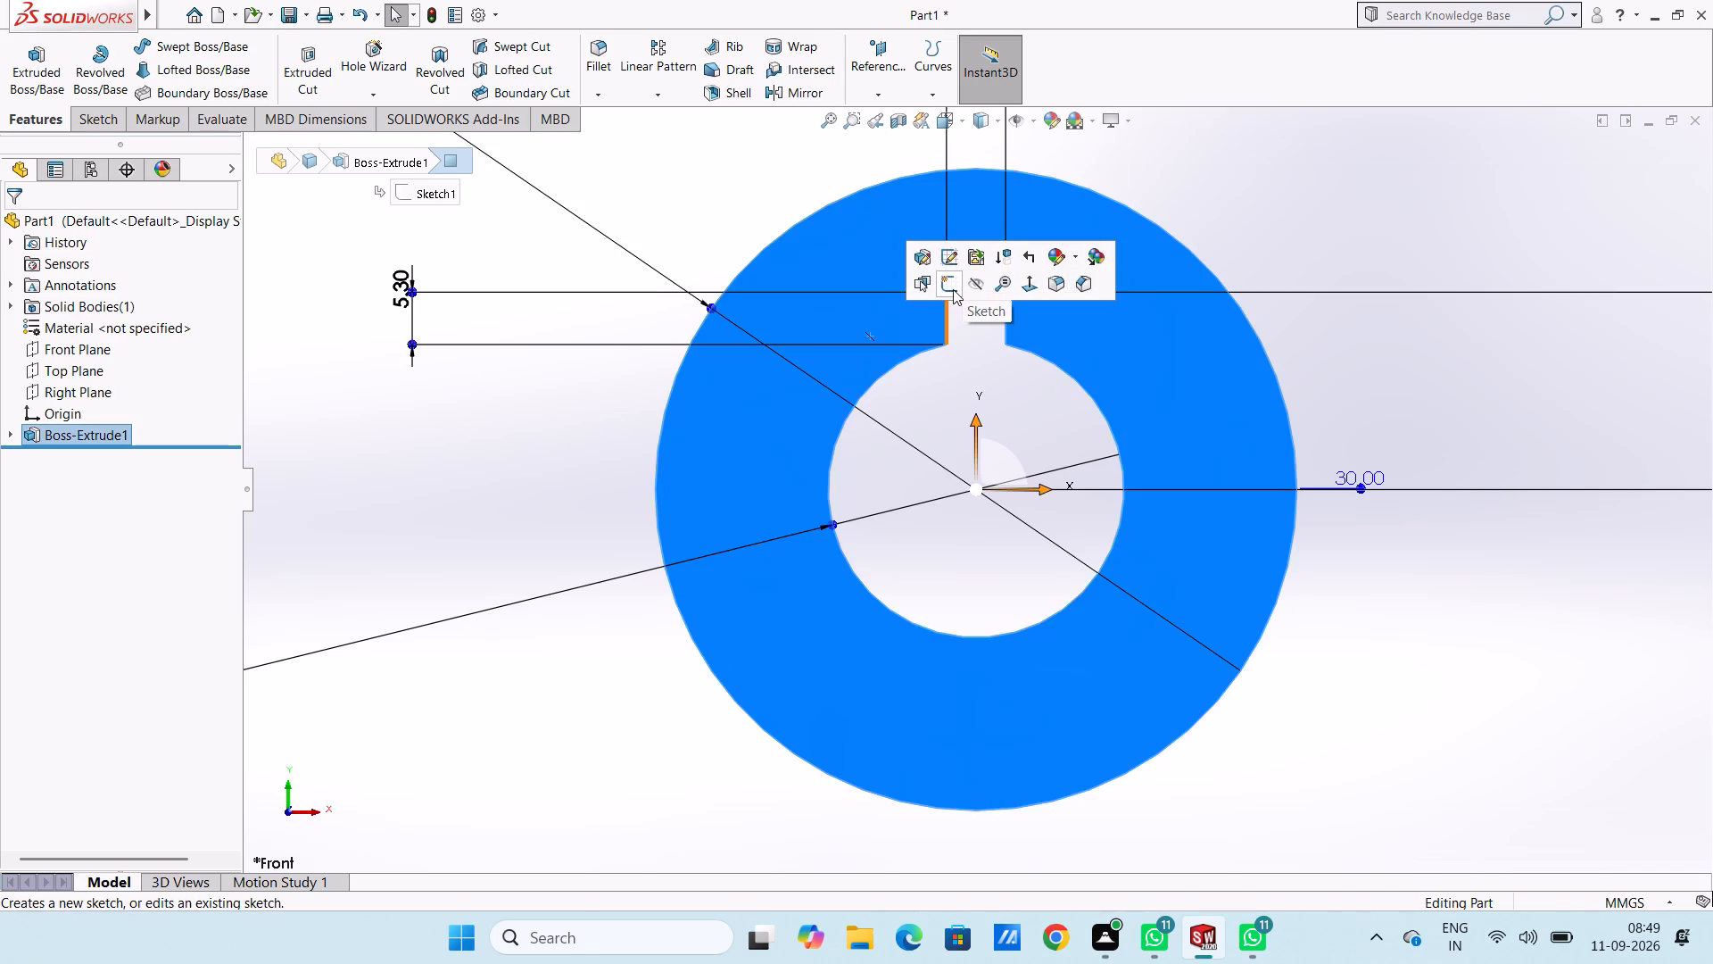
click(485, 337)
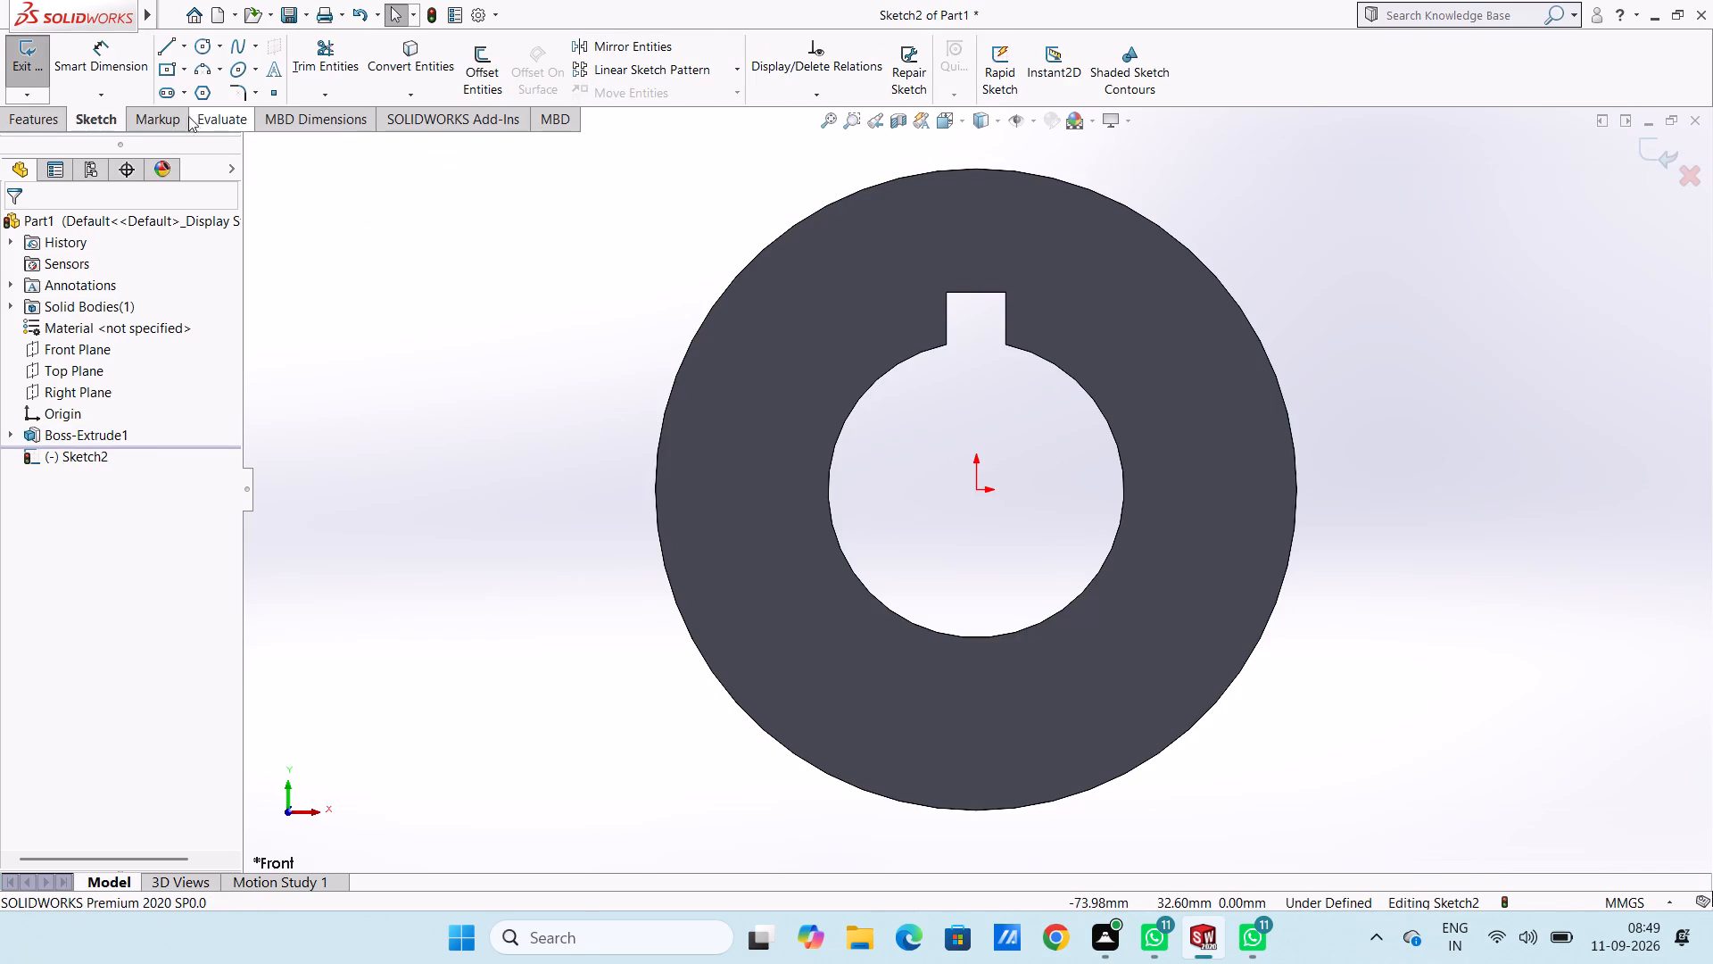
click(201, 47)
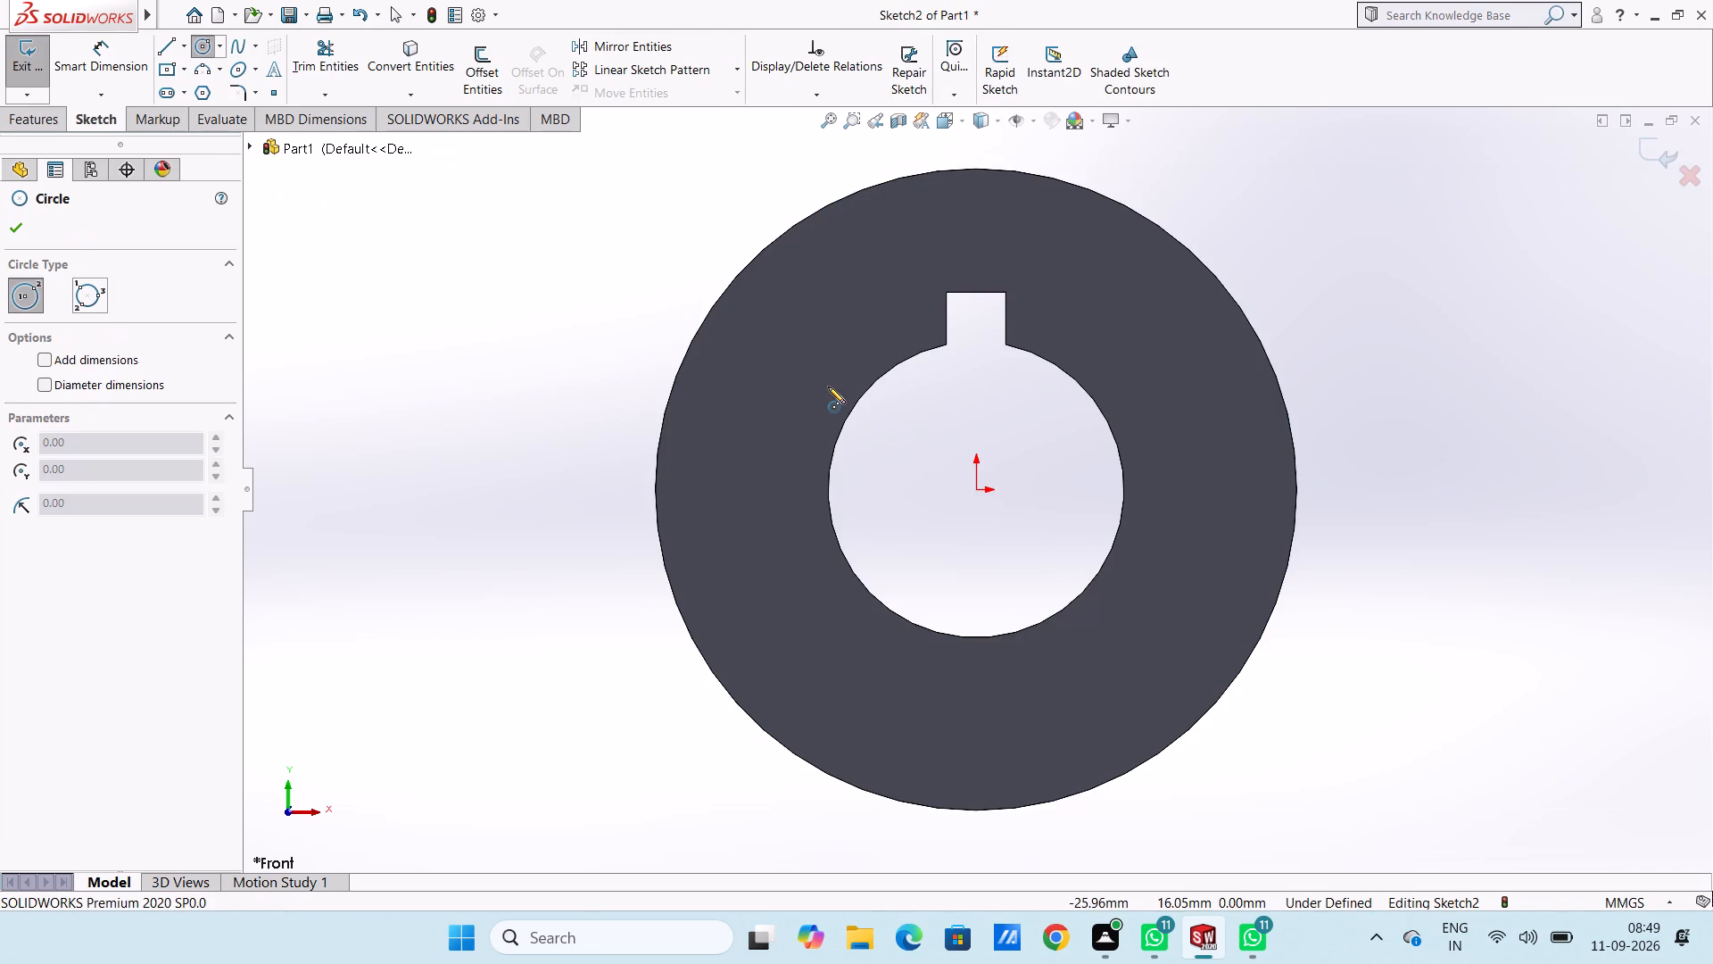
click(977, 489)
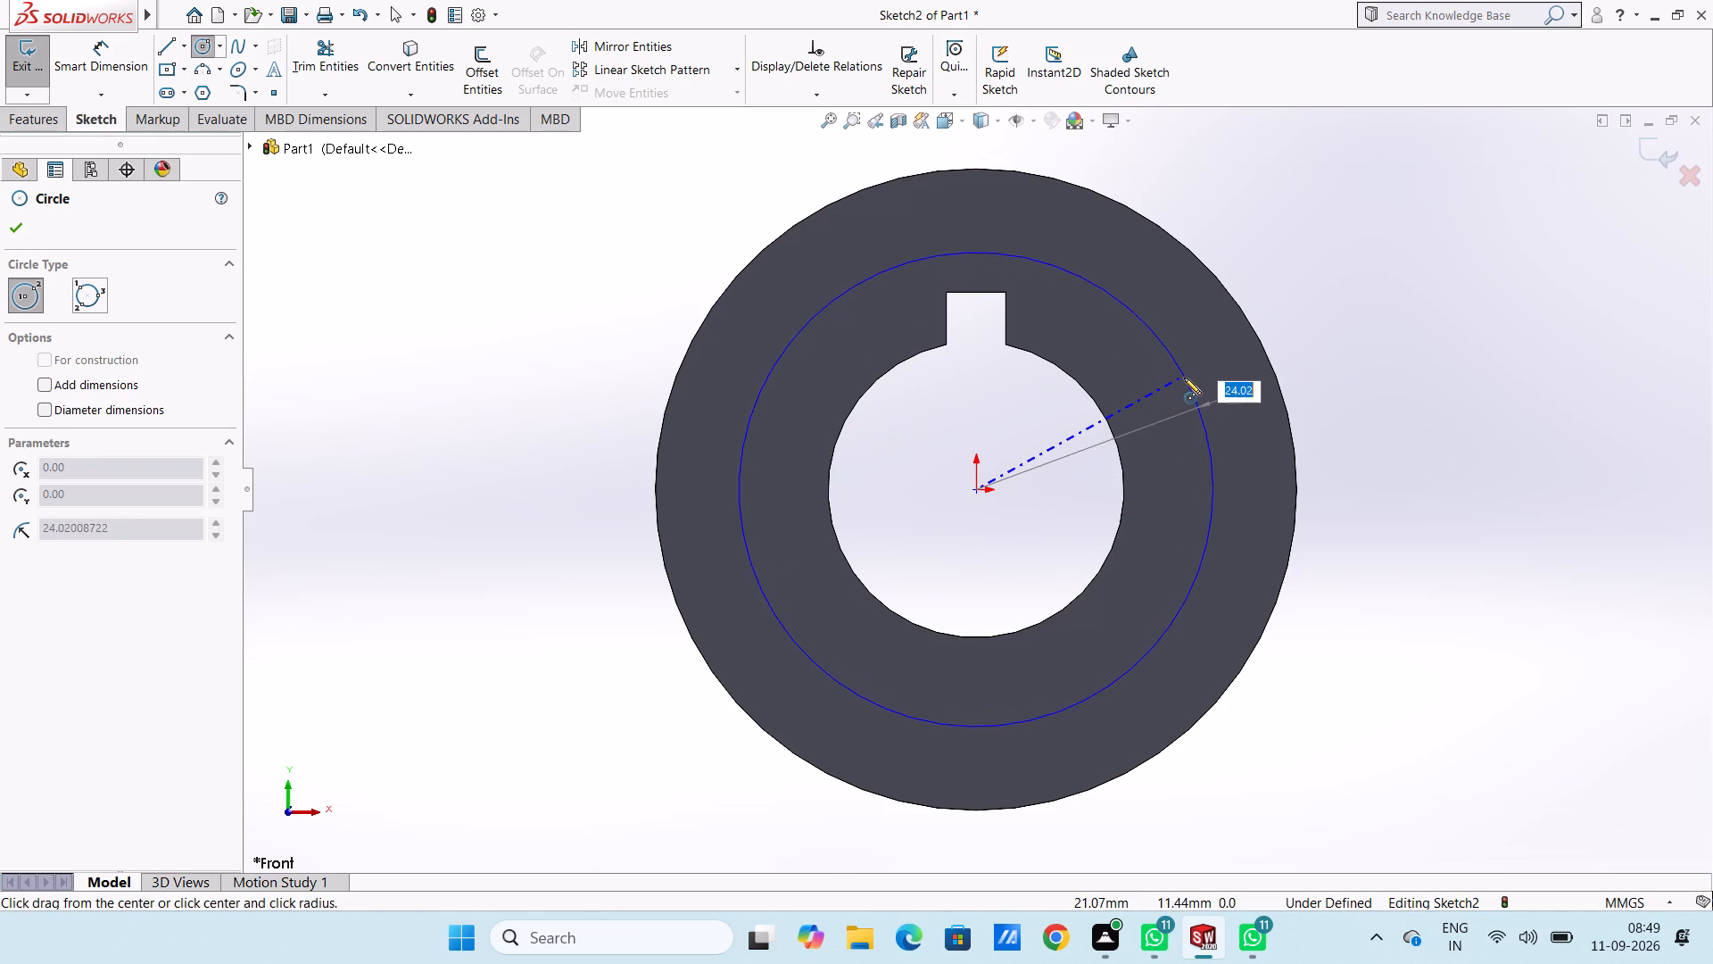
text(30)
key(Return)
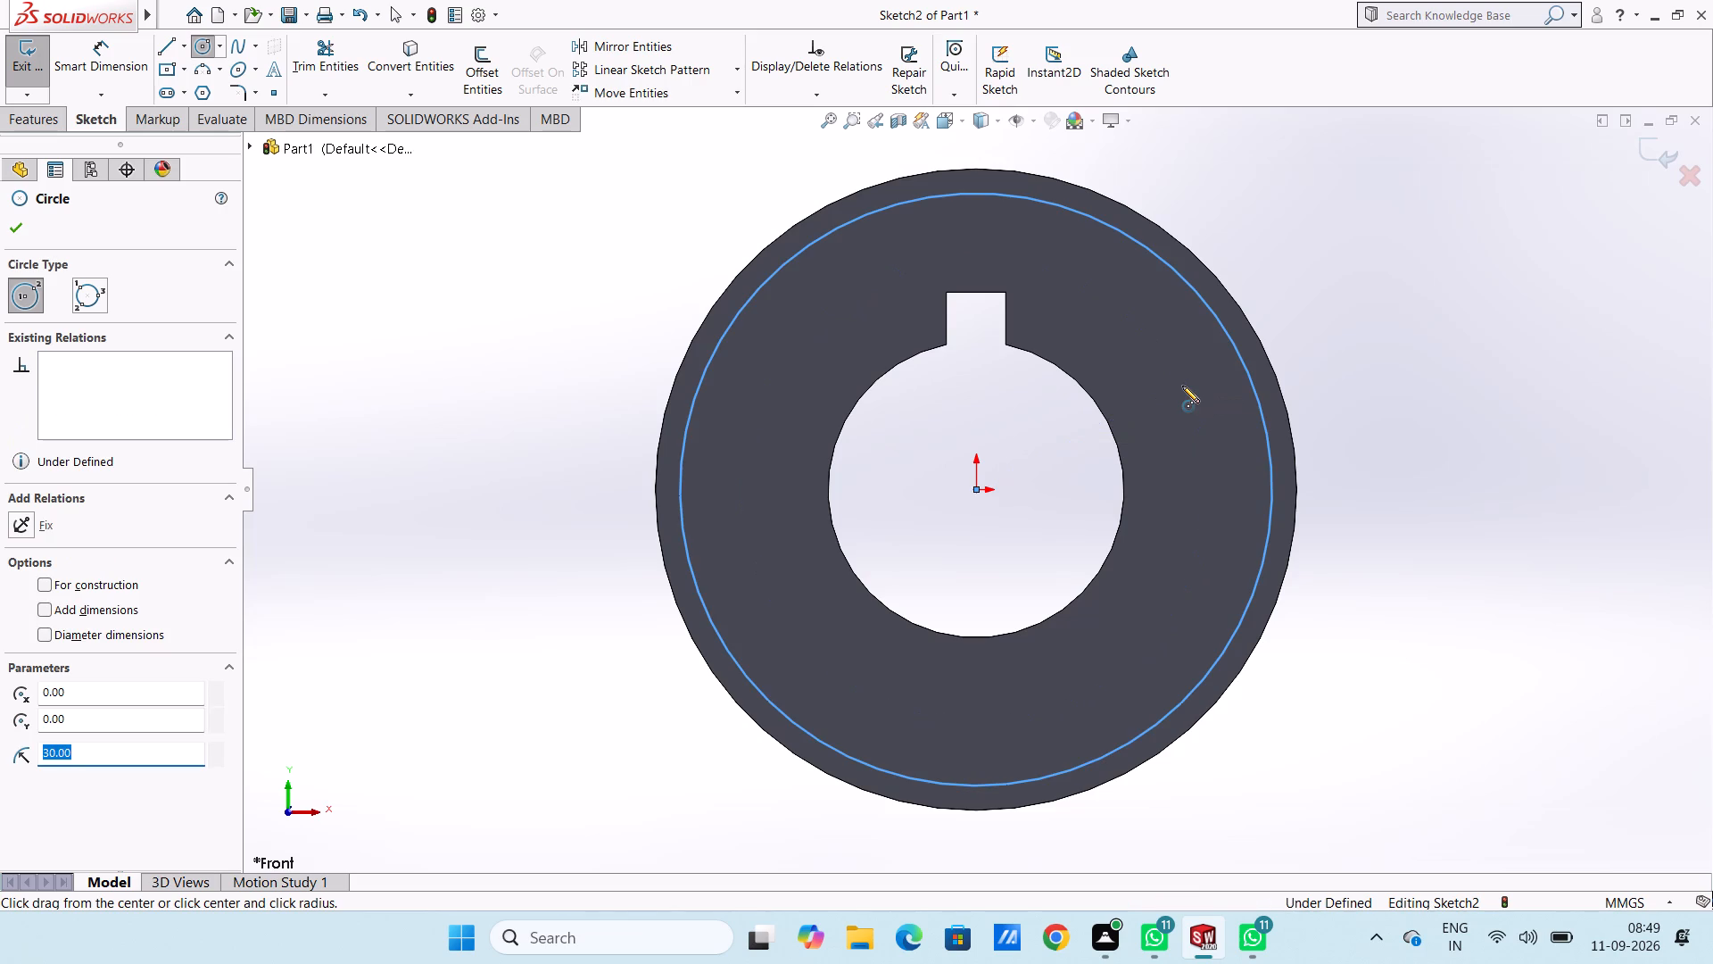
key(Escape)
key(Escape)
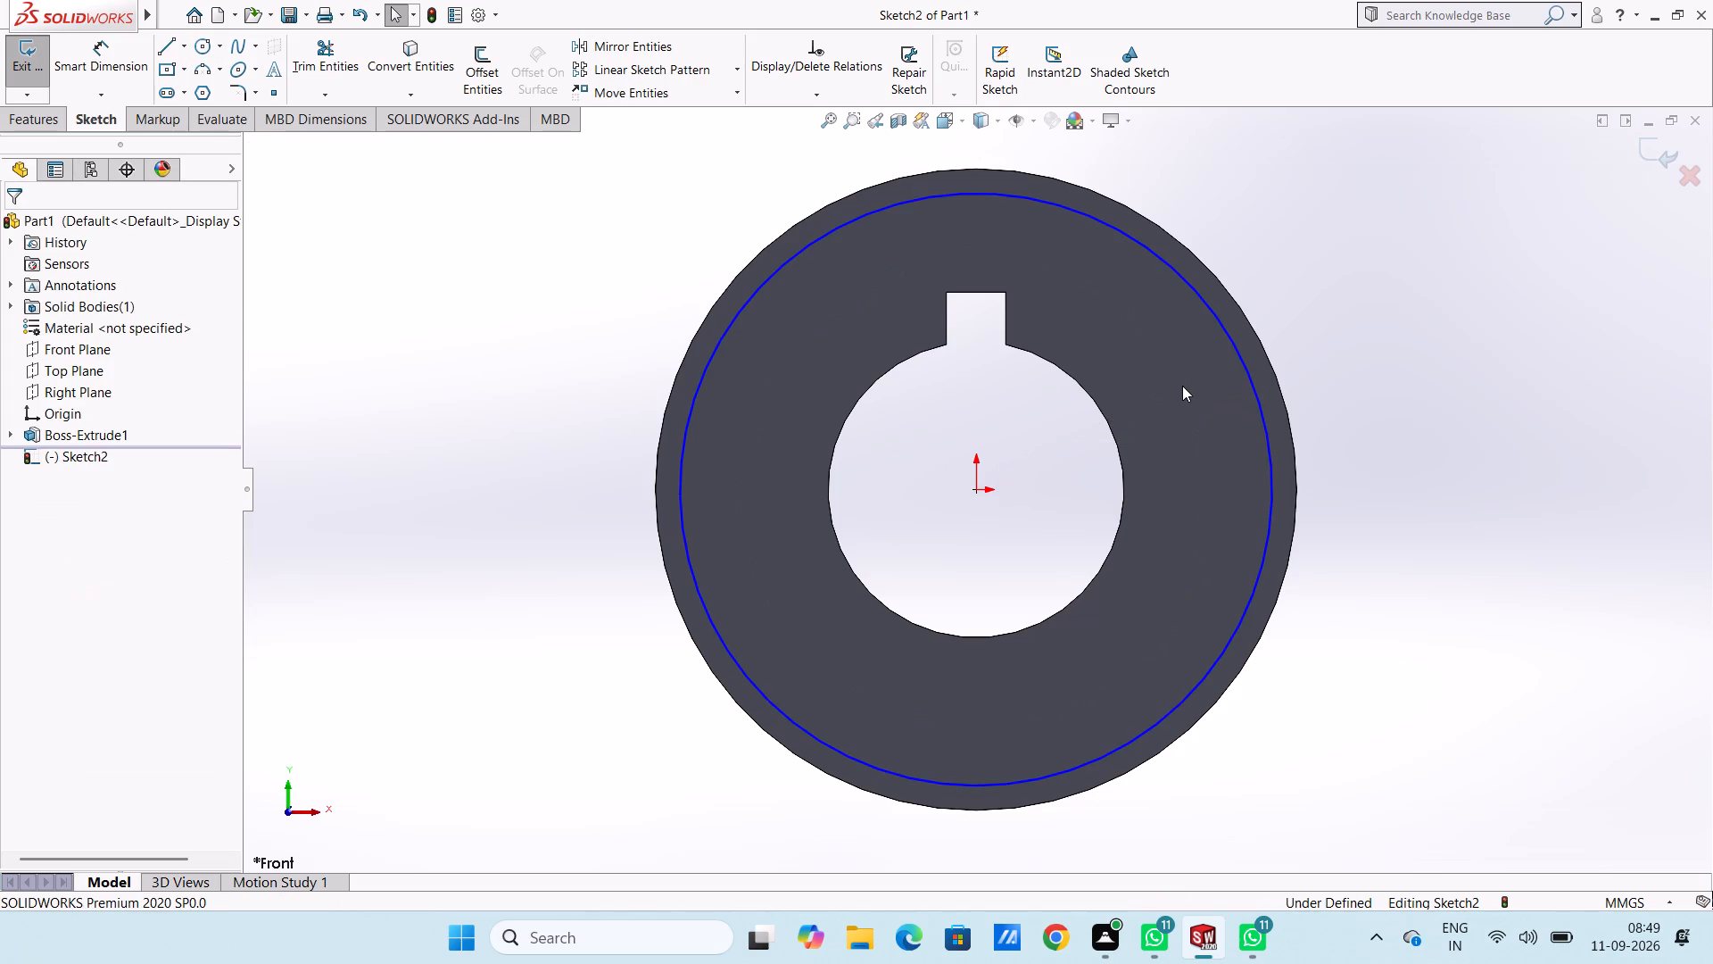
Trace the bore edge with a 3-point arc of 15 mm radius between the keyway's two lower corners.
click(195, 47)
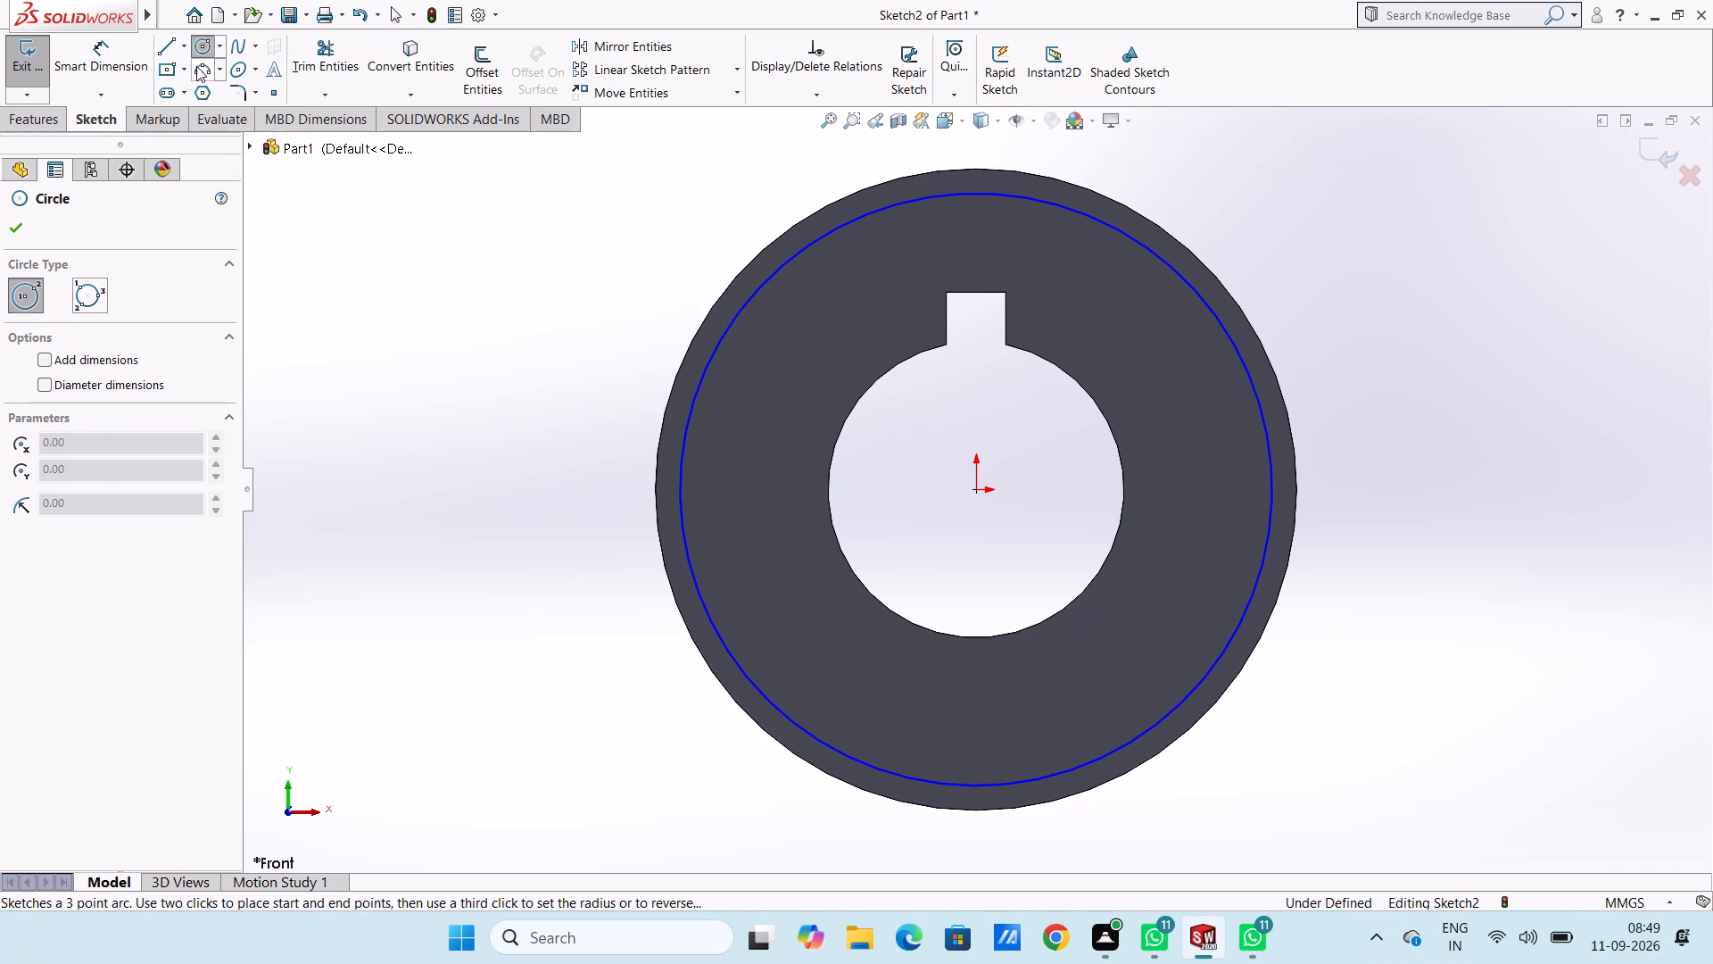
click(197, 67)
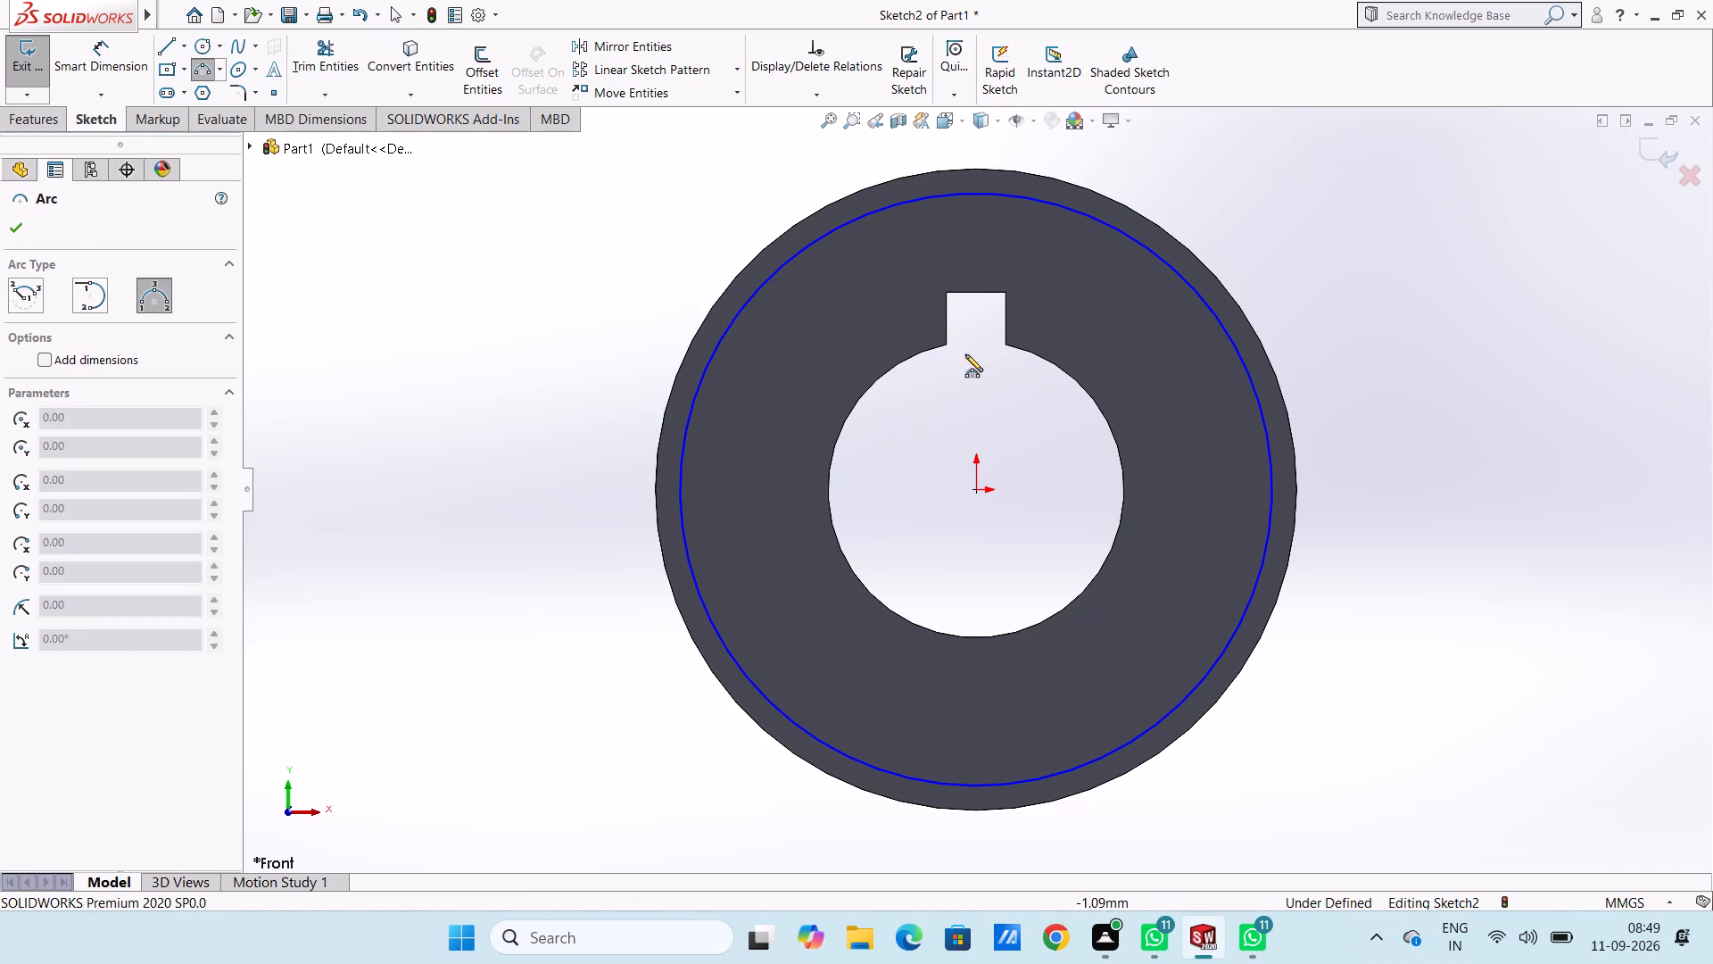
click(947, 346)
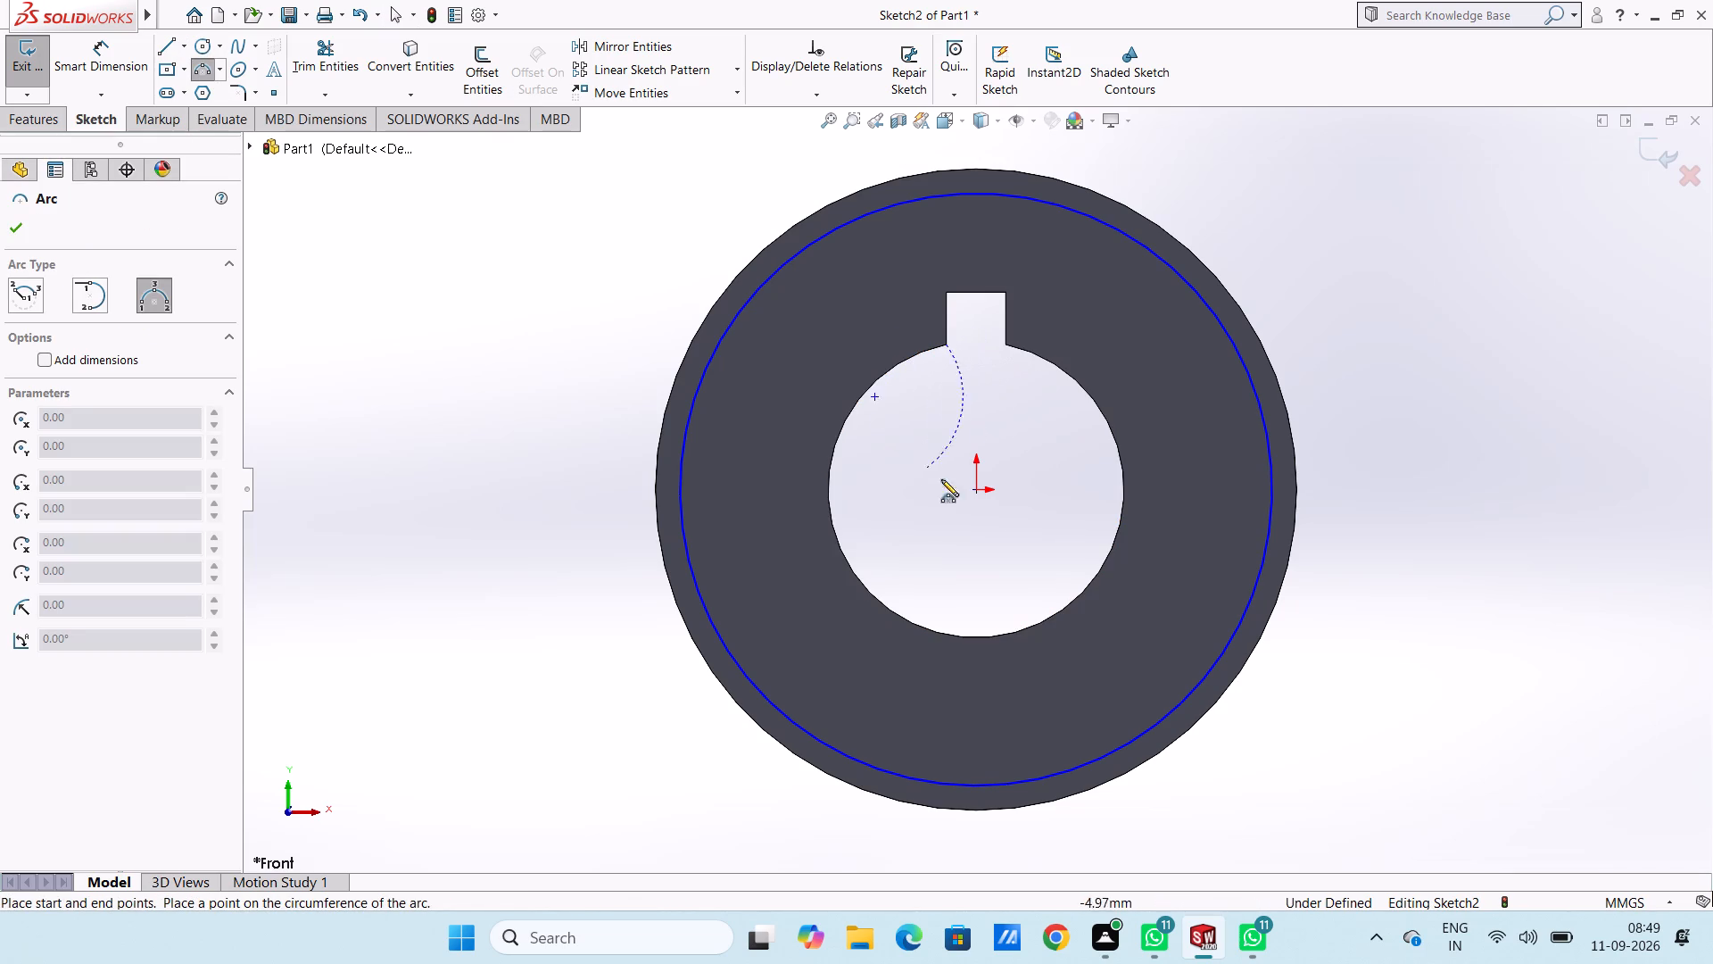
click(1005, 345)
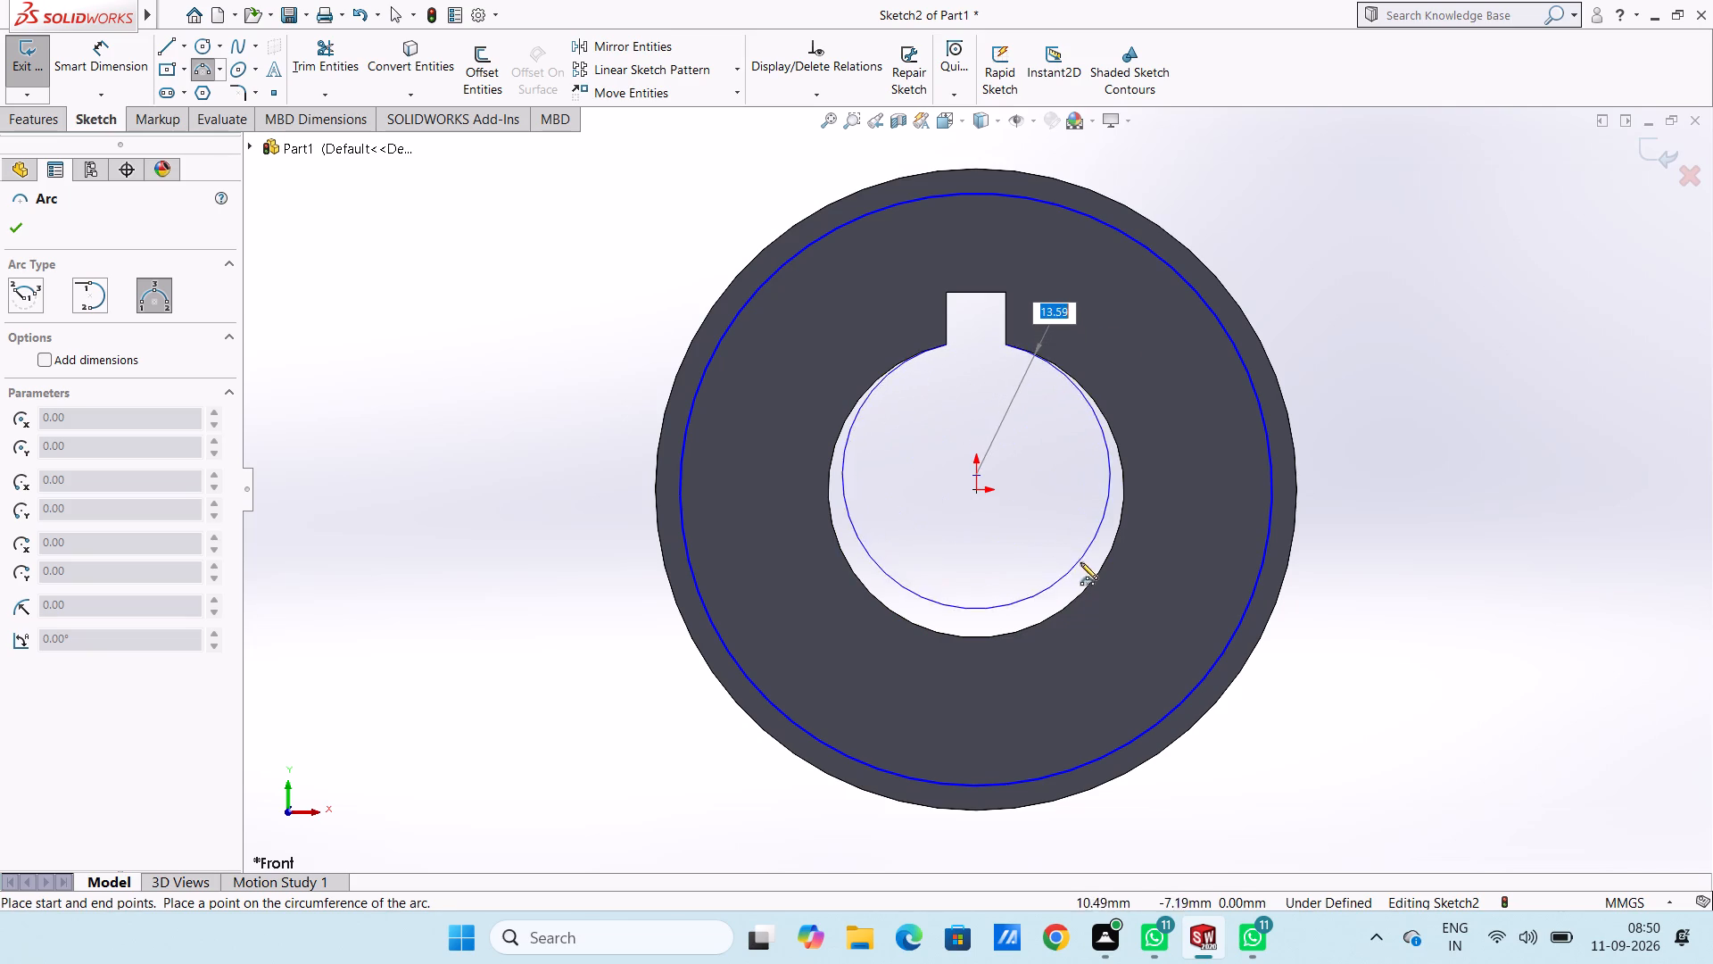
key(Return)
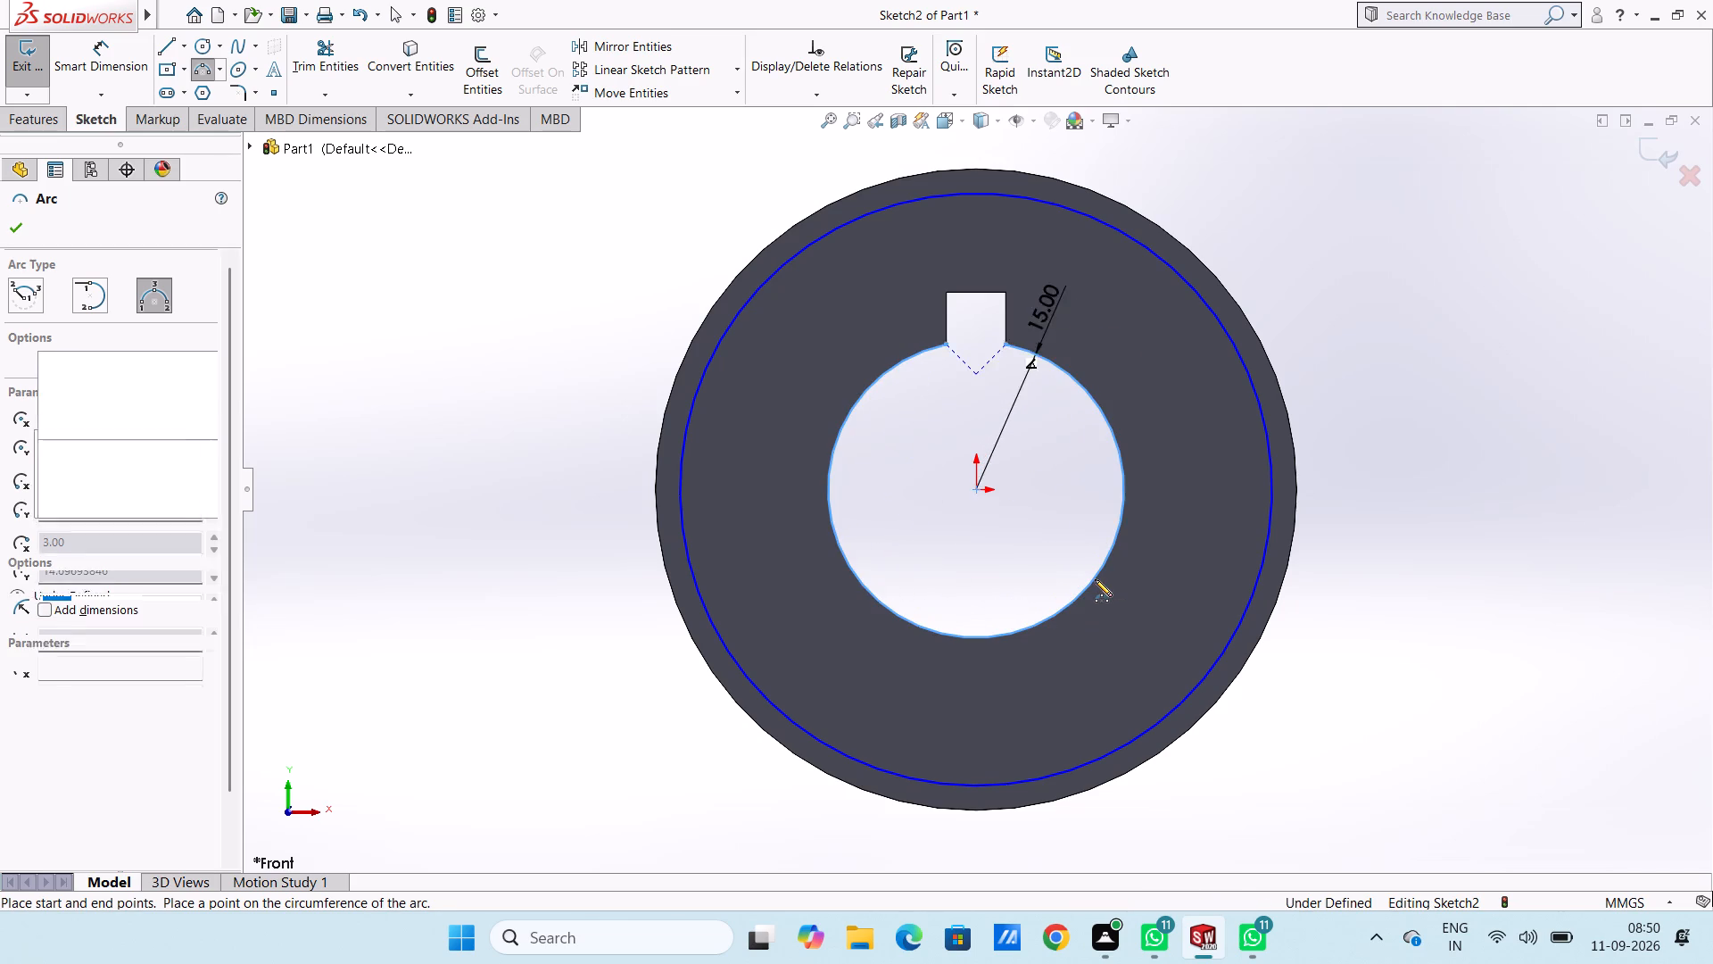
key(Escape)
key(Escape)
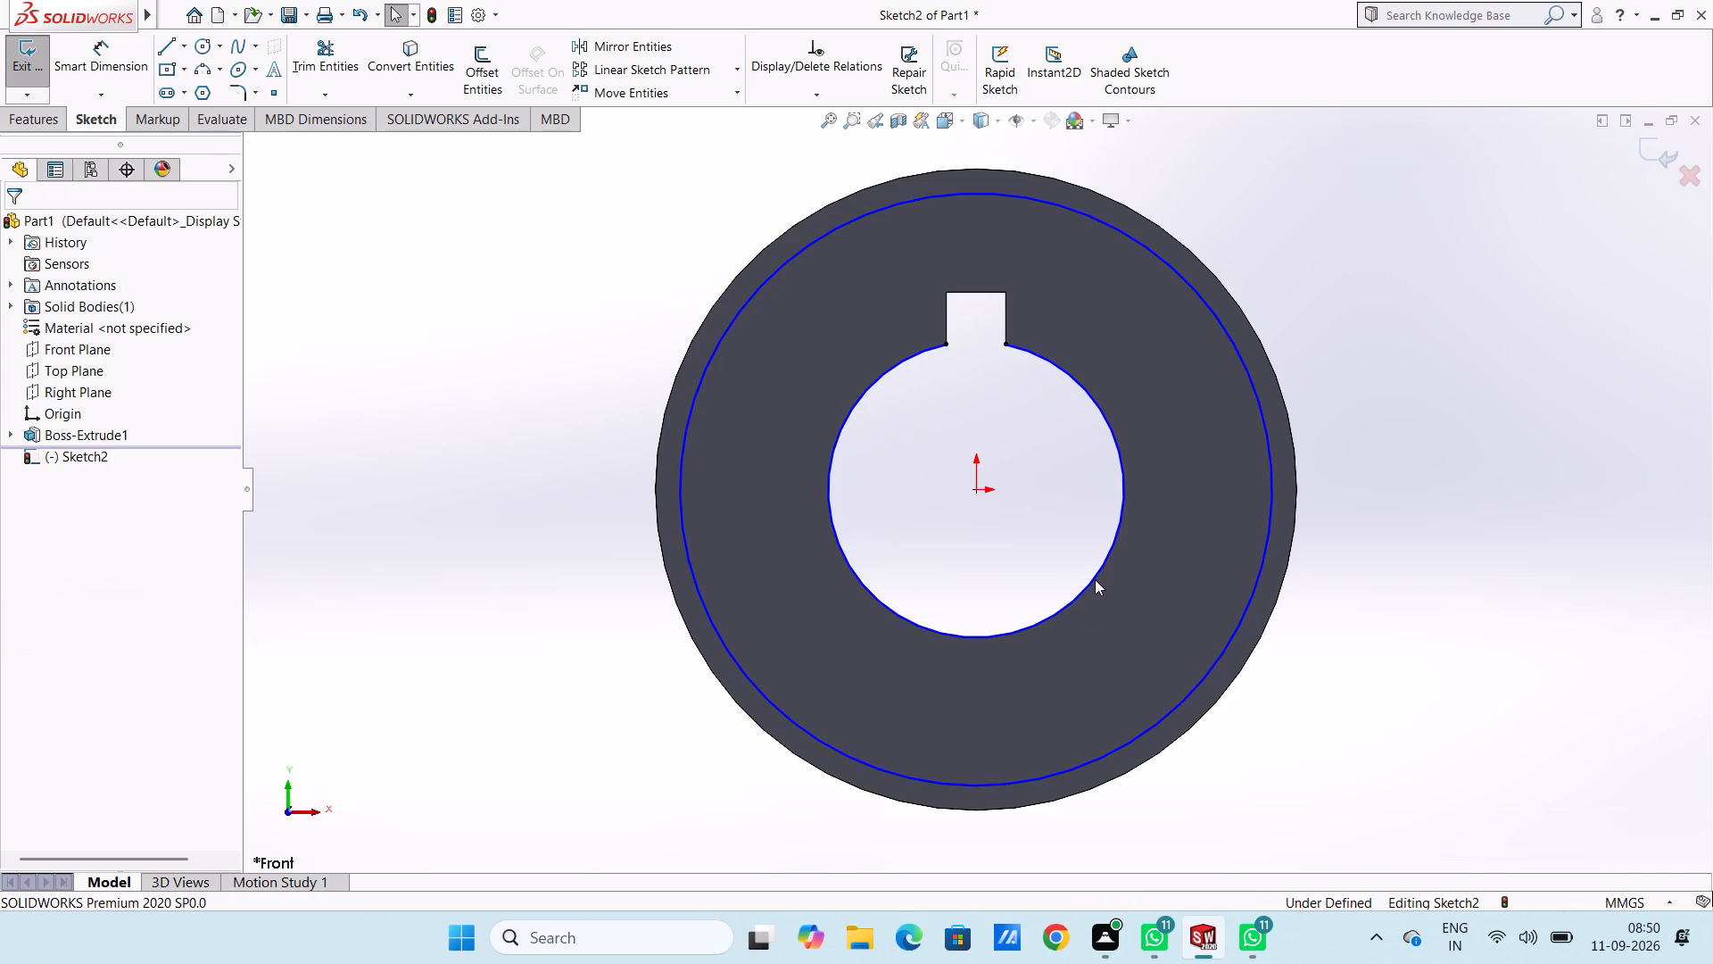
Trace the keyway's two sides and top edge with three connected lines joining the ends of the bore arc.
key(l)
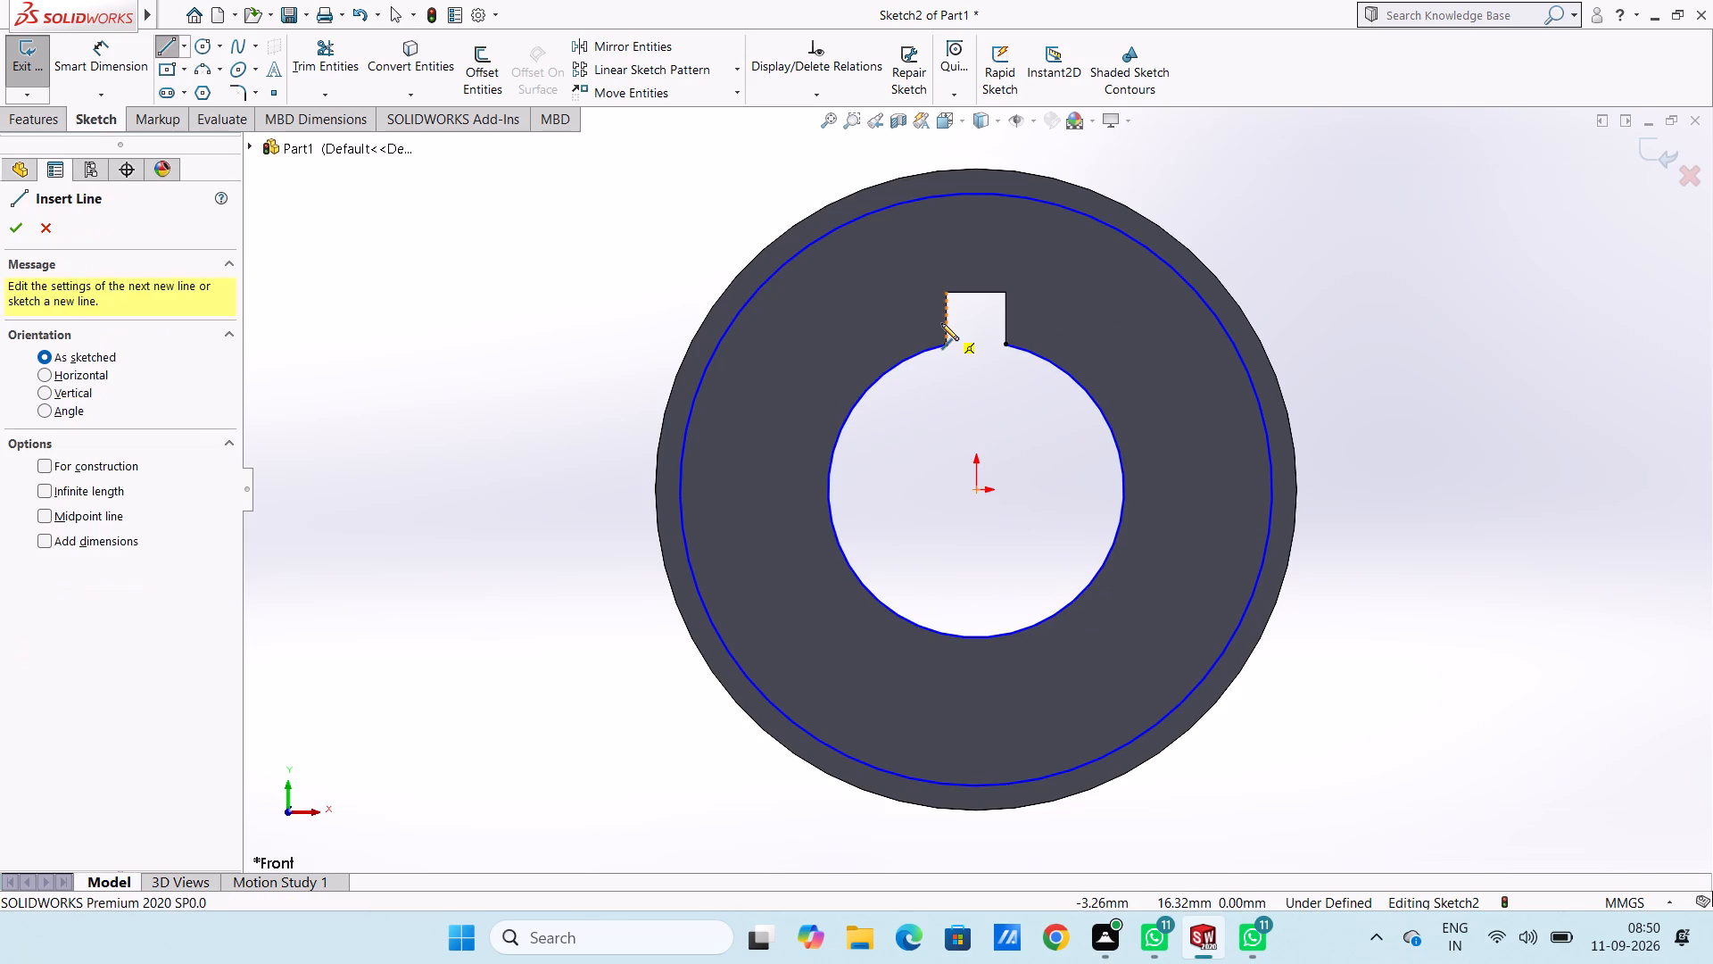
click(946, 346)
click(947, 294)
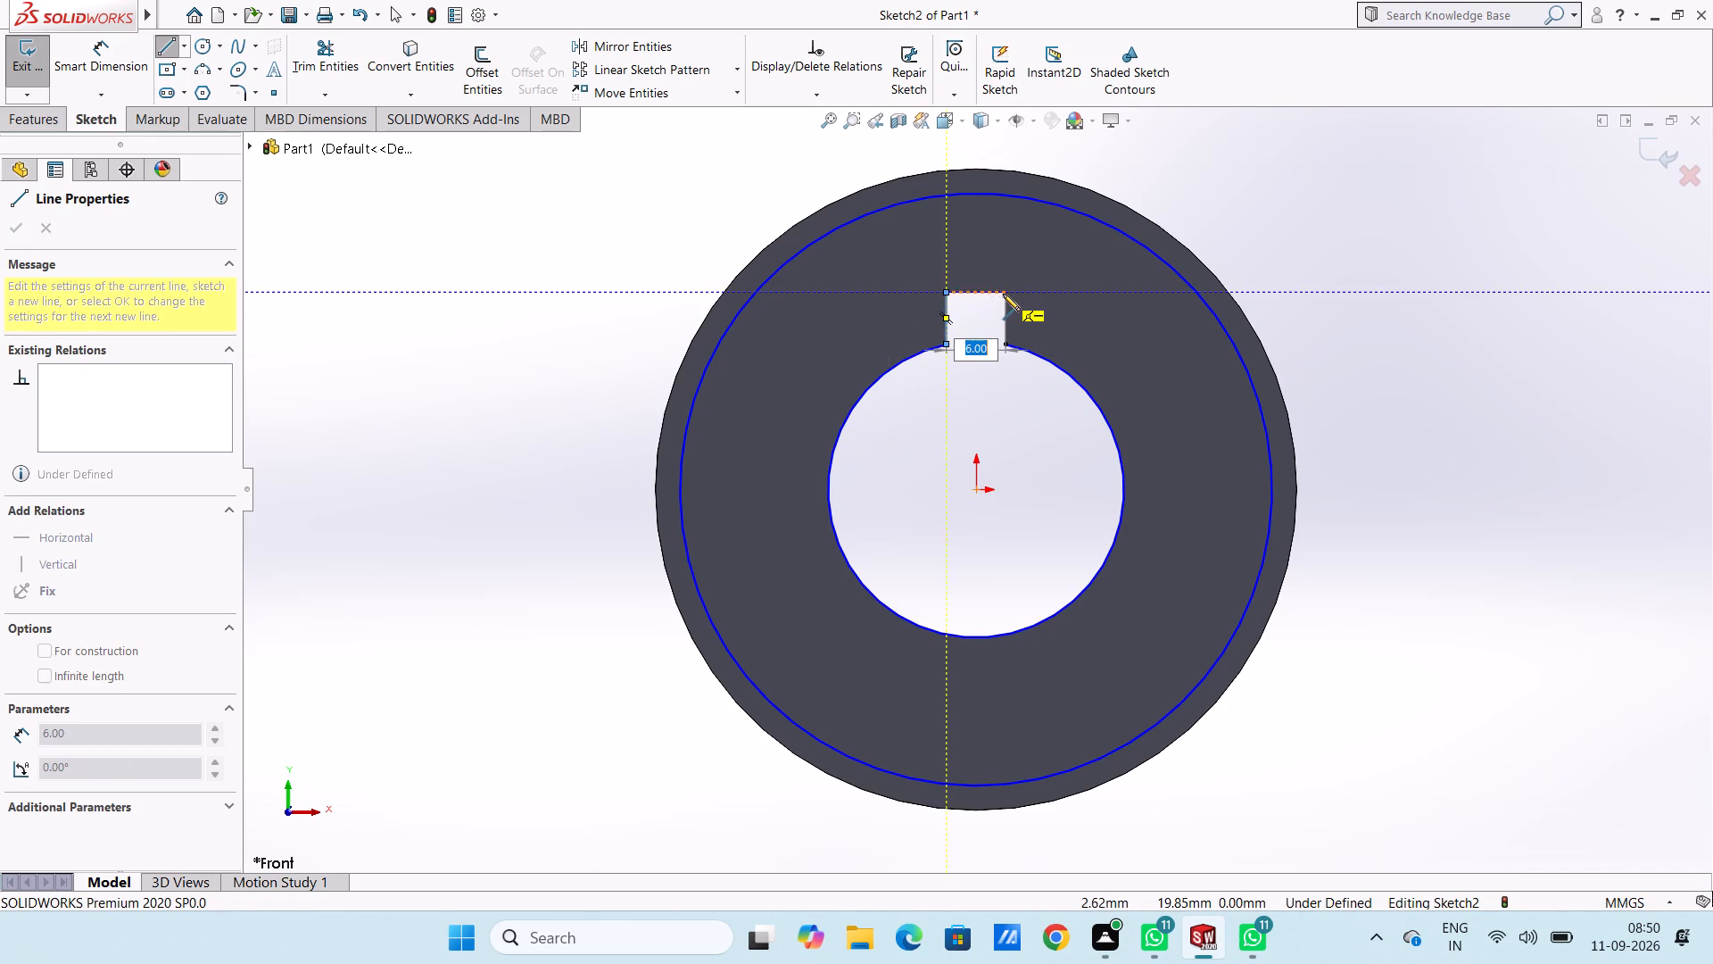
click(1005, 295)
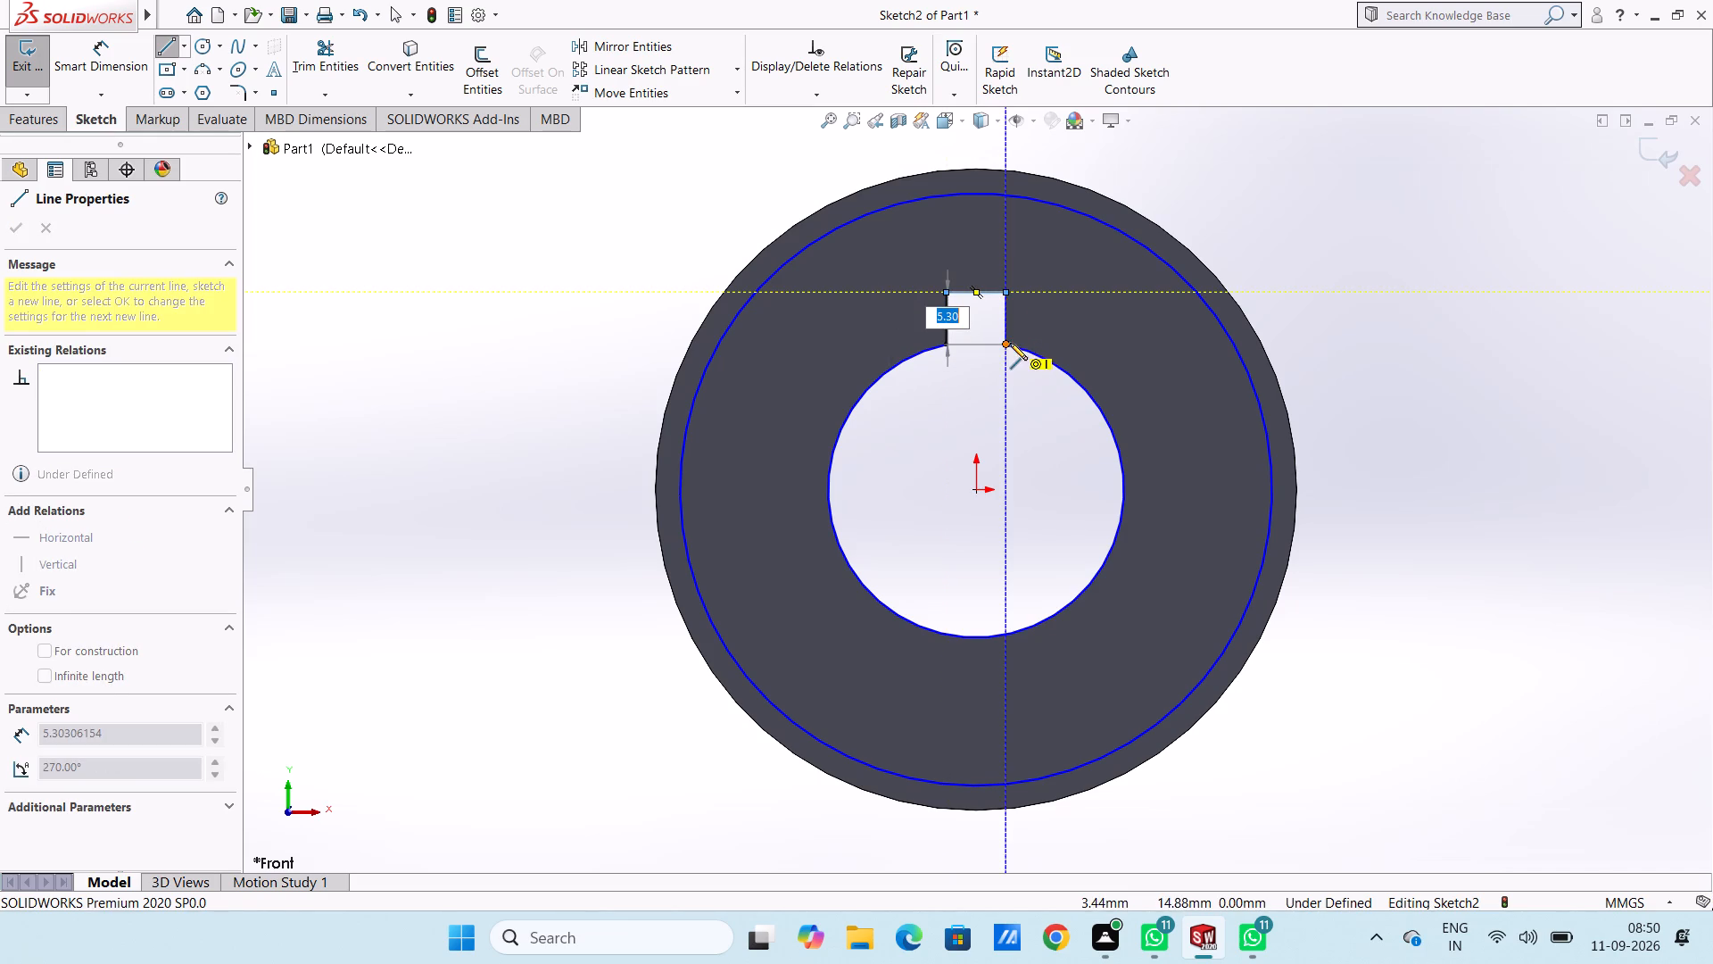
click(1009, 344)
key(Escape)
key(Escape)
key(Escape)
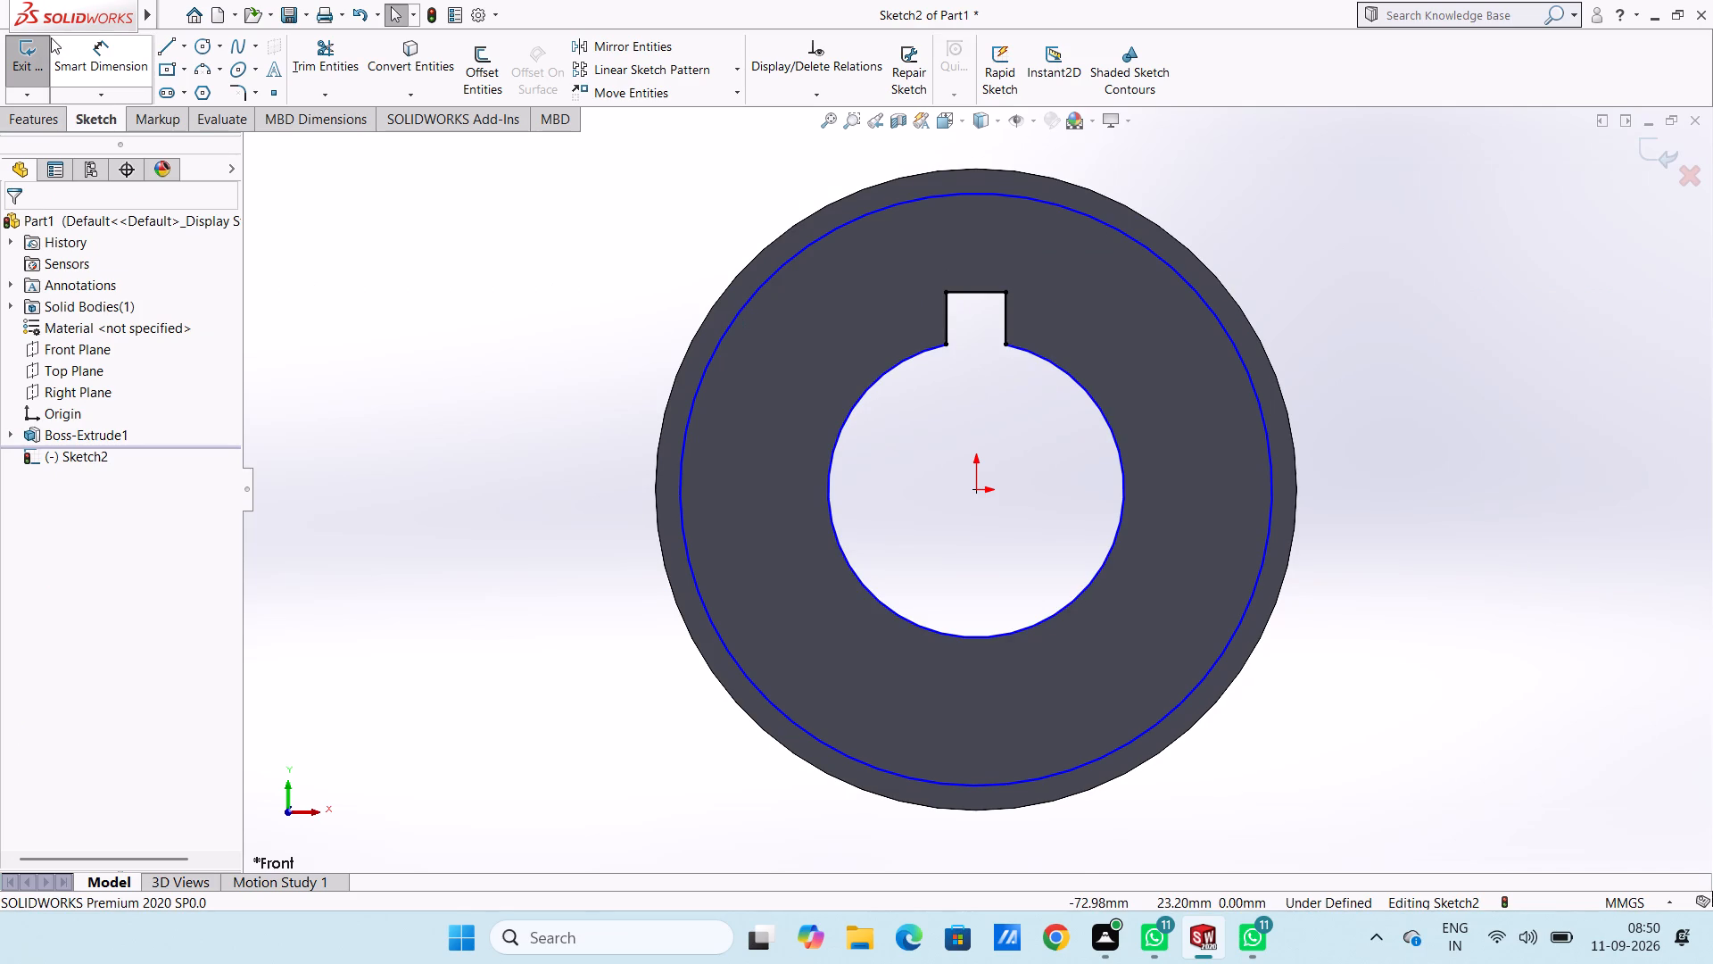
Dimension the outer sketch circle's diameter as 60 mm.
click(84, 51)
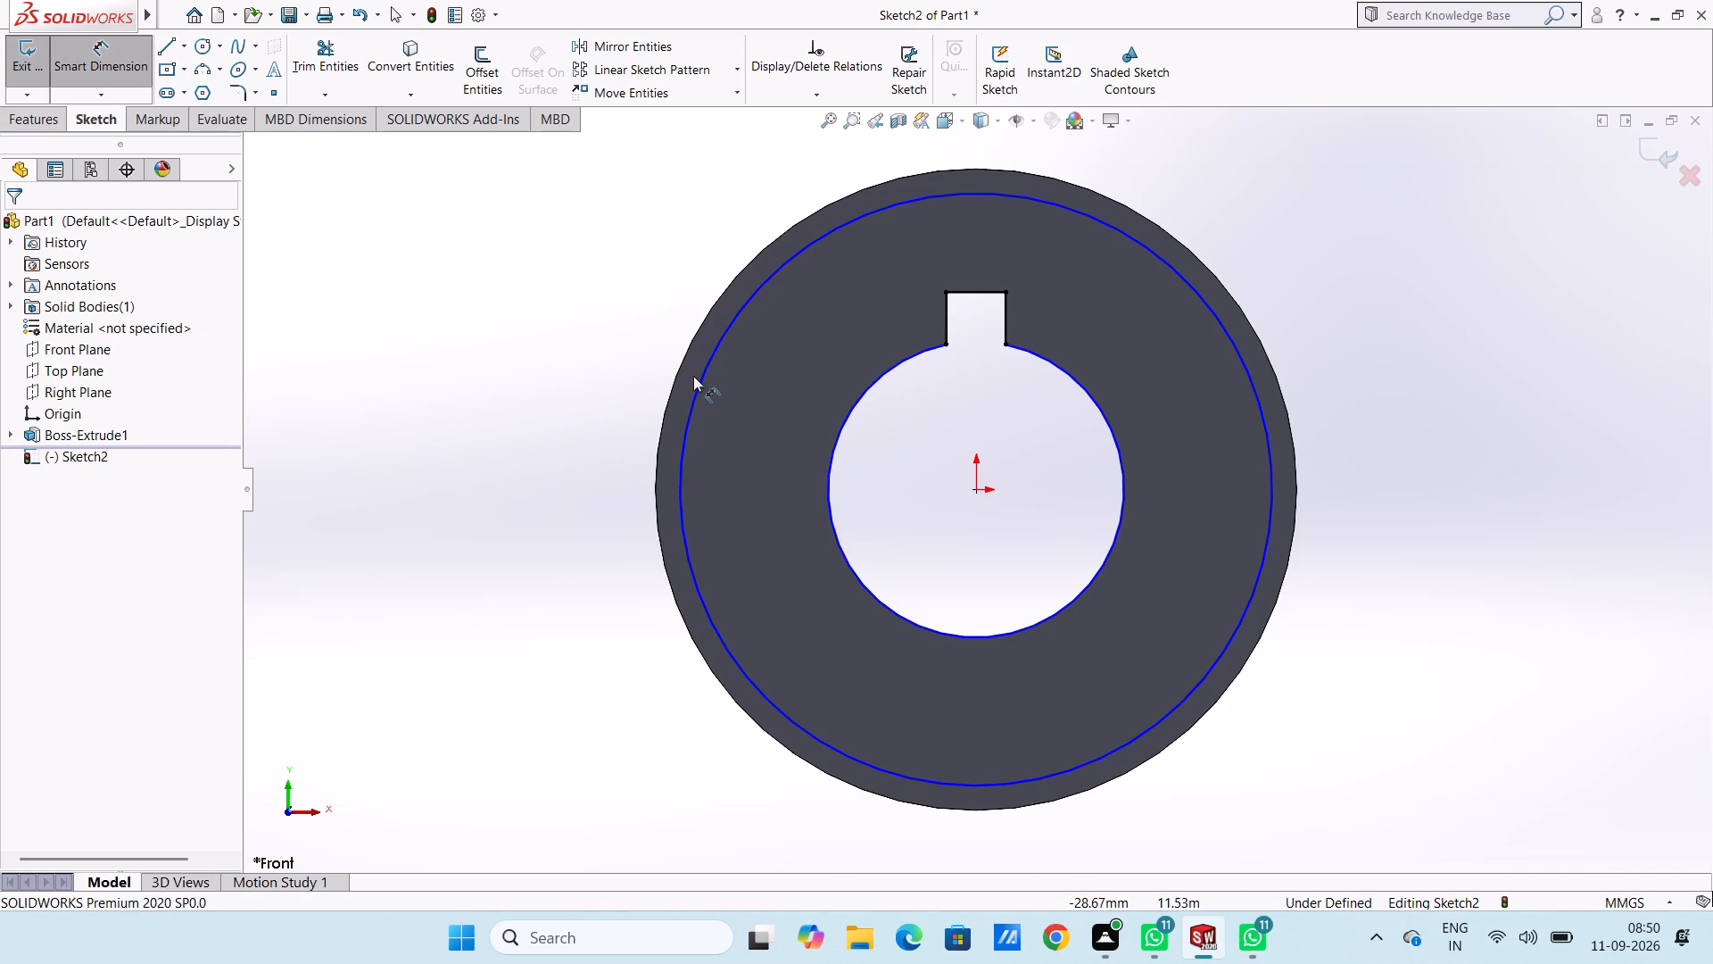
click(702, 385)
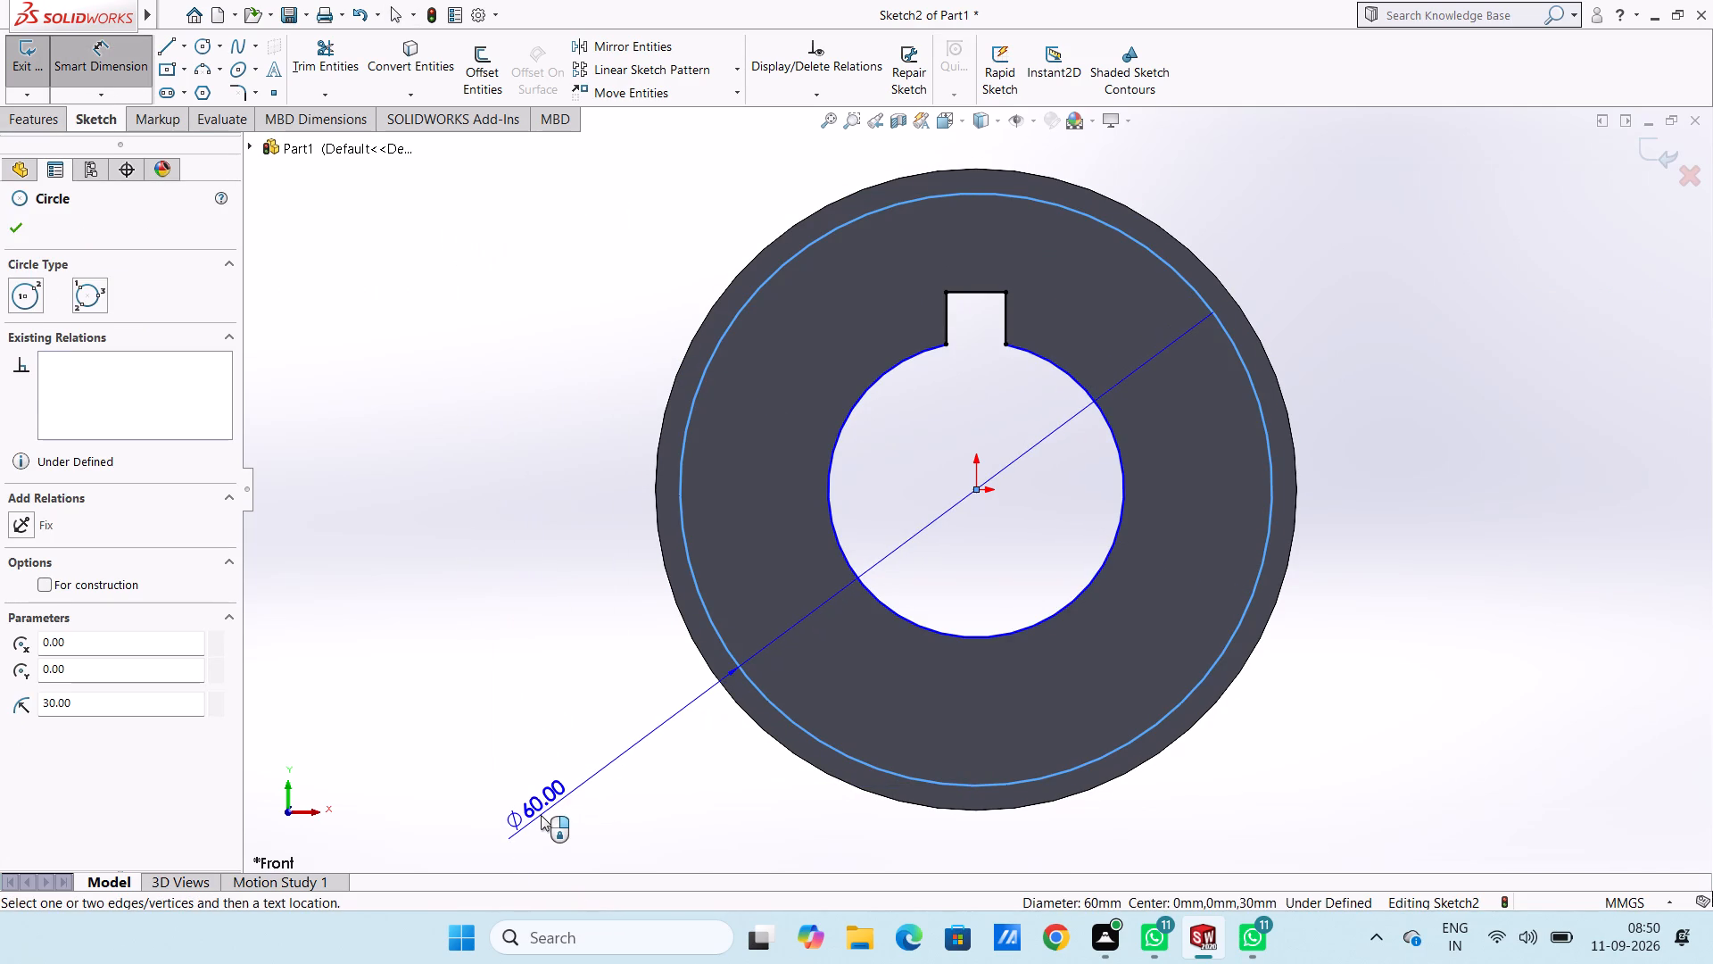
click(541, 815)
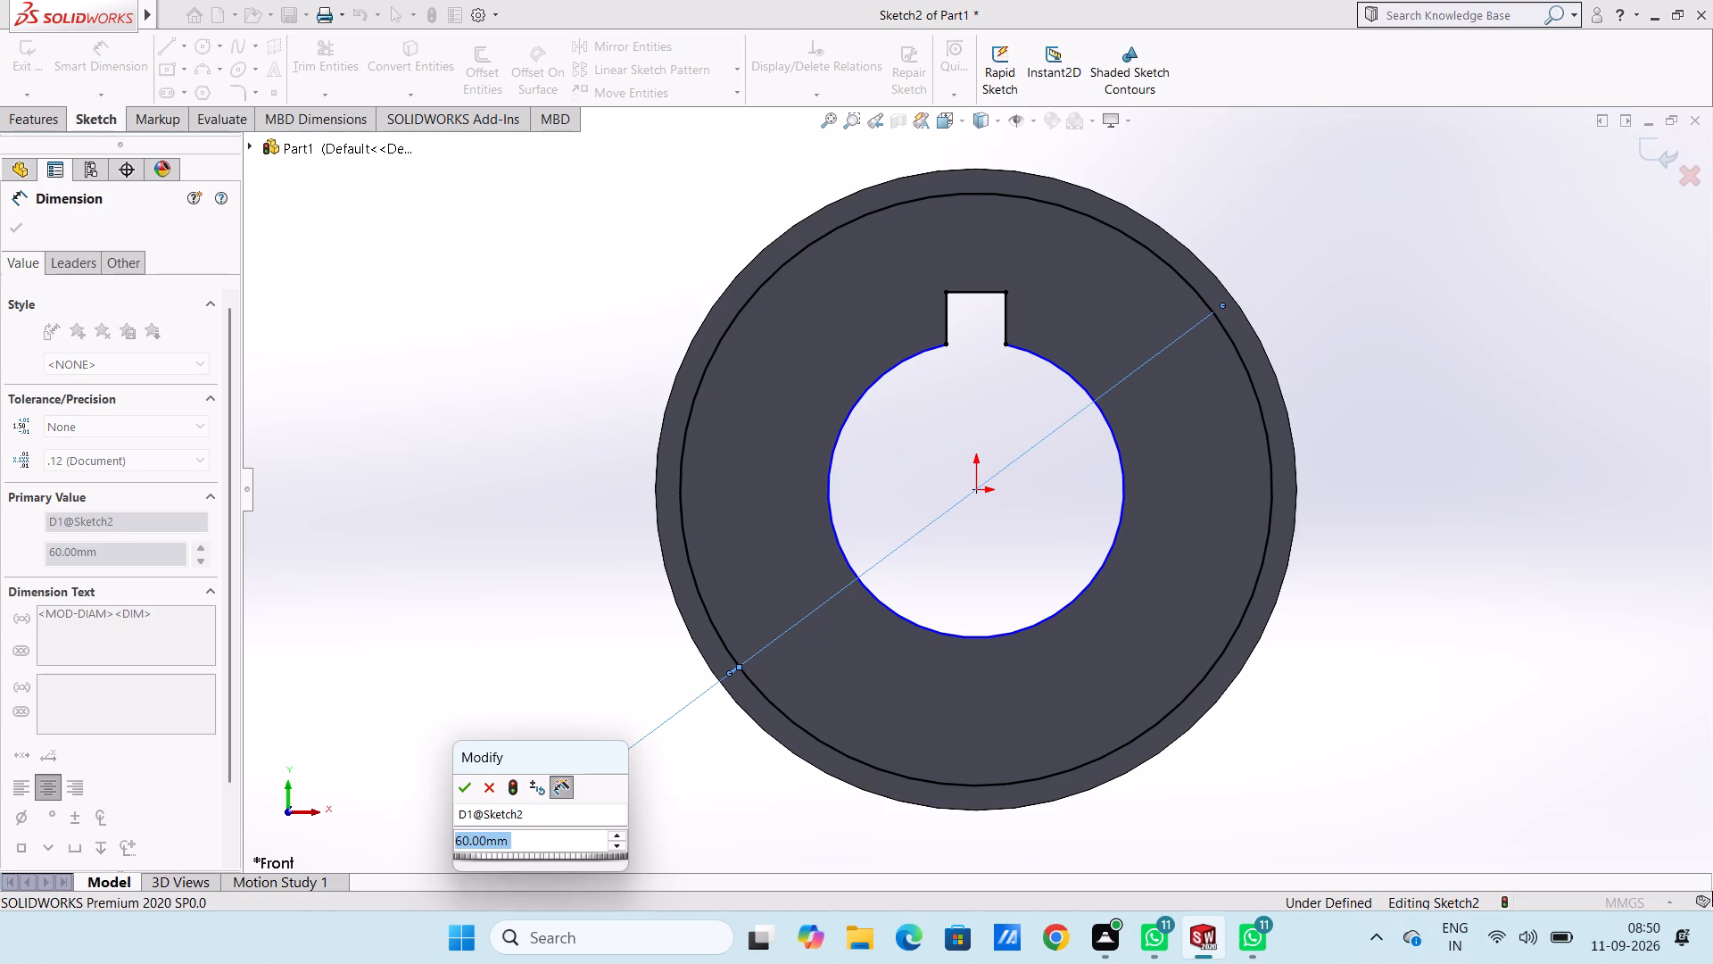
key(Return)
click(666, 812)
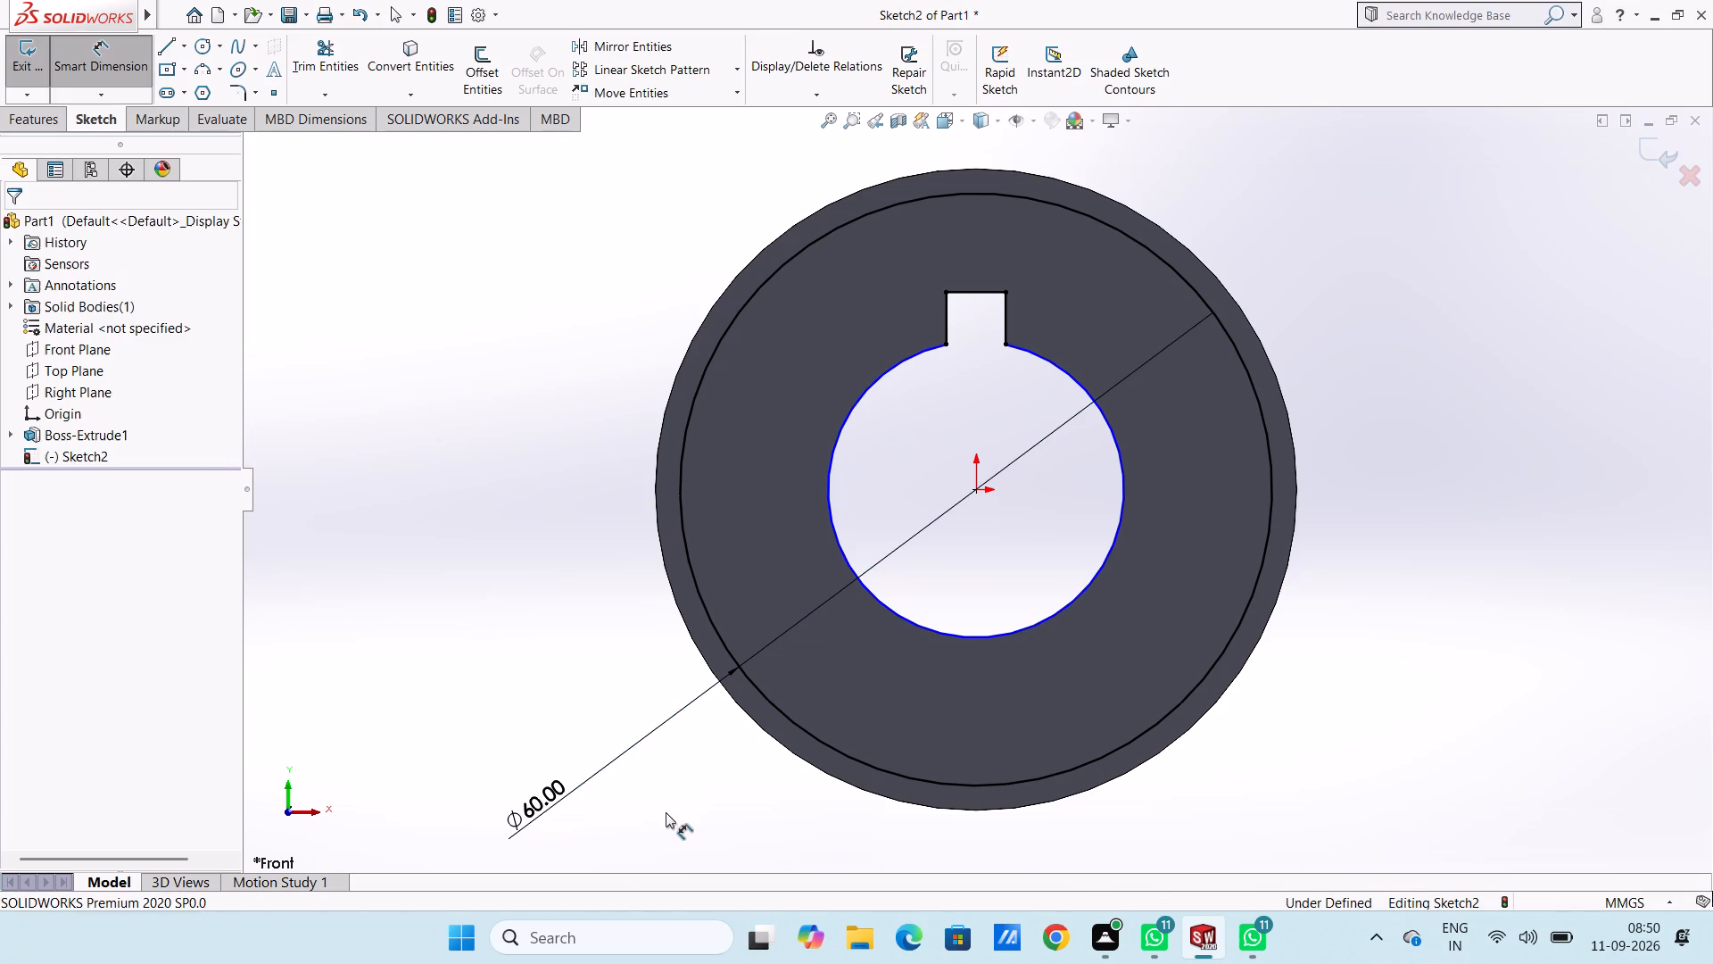
Dimension the bore arc's radius as 15 mm.
click(1022, 630)
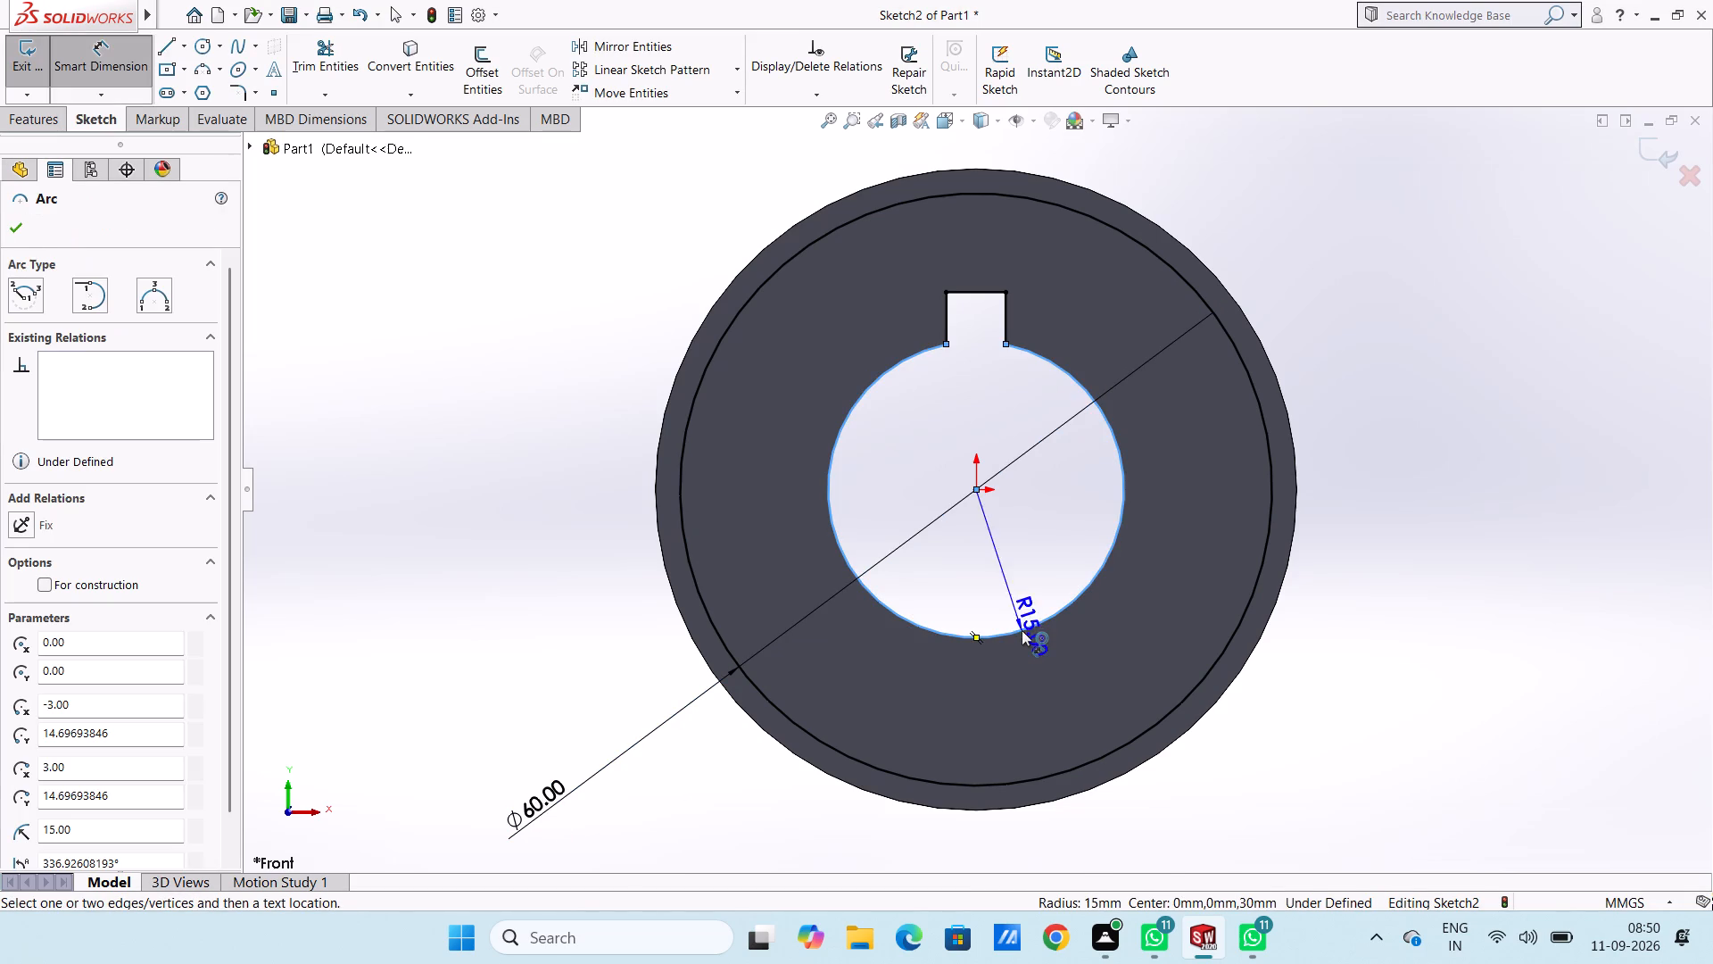
click(1475, 736)
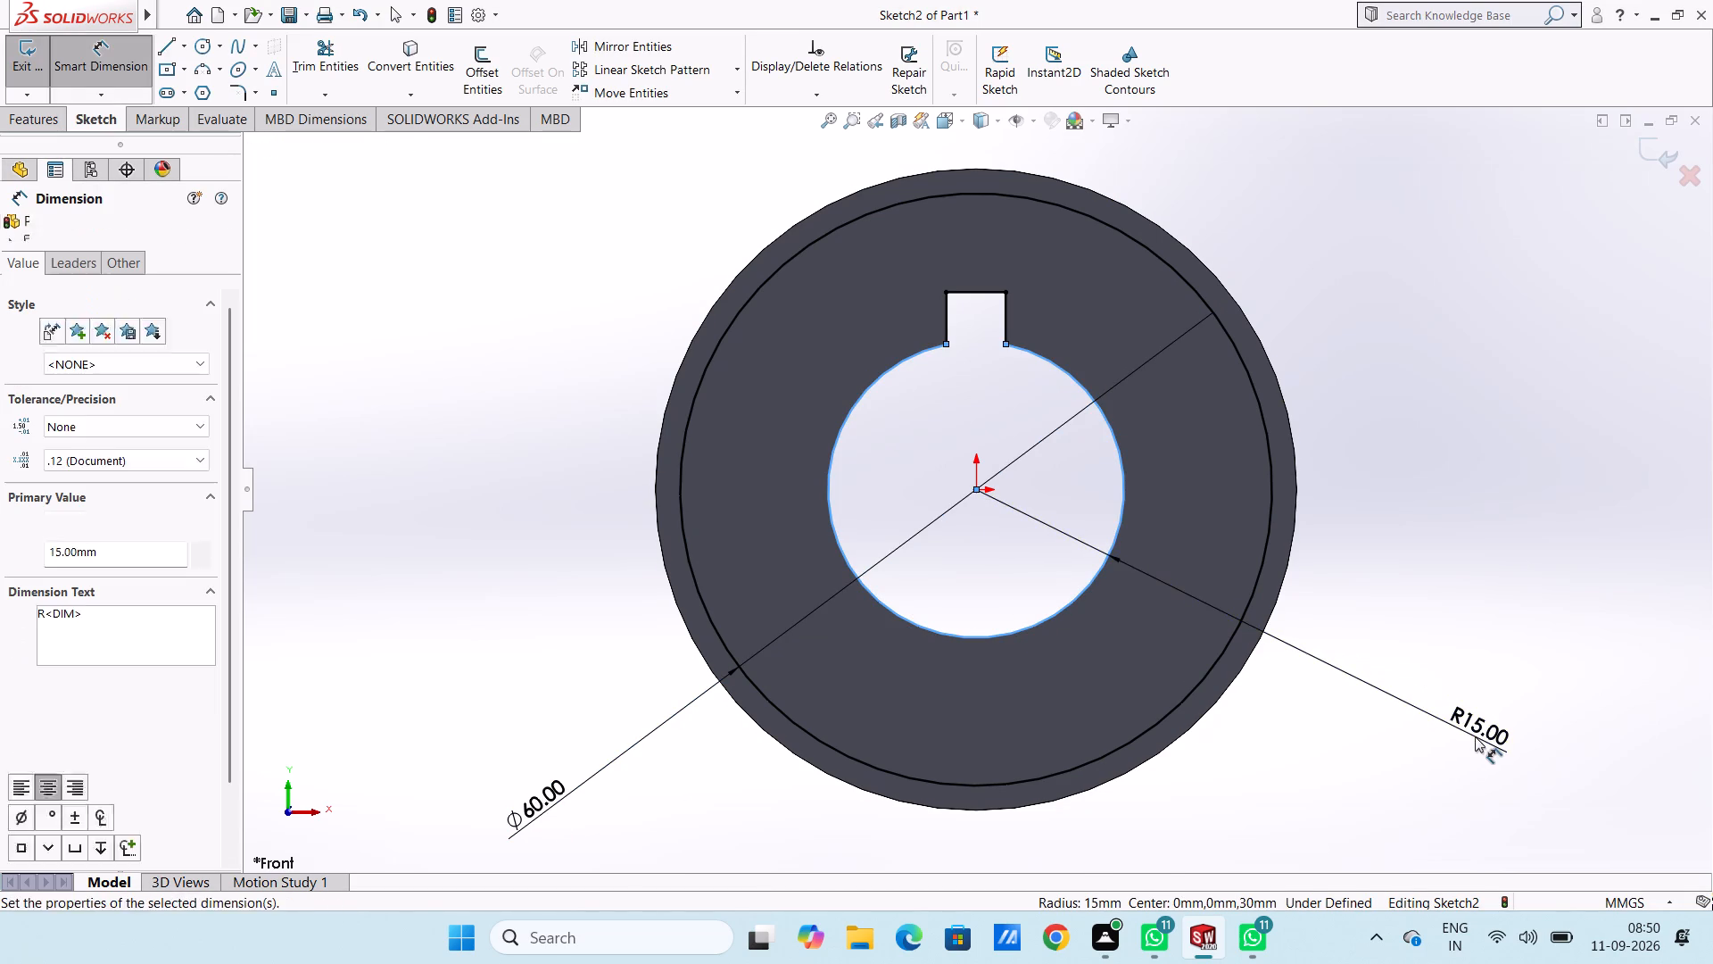
key(Return)
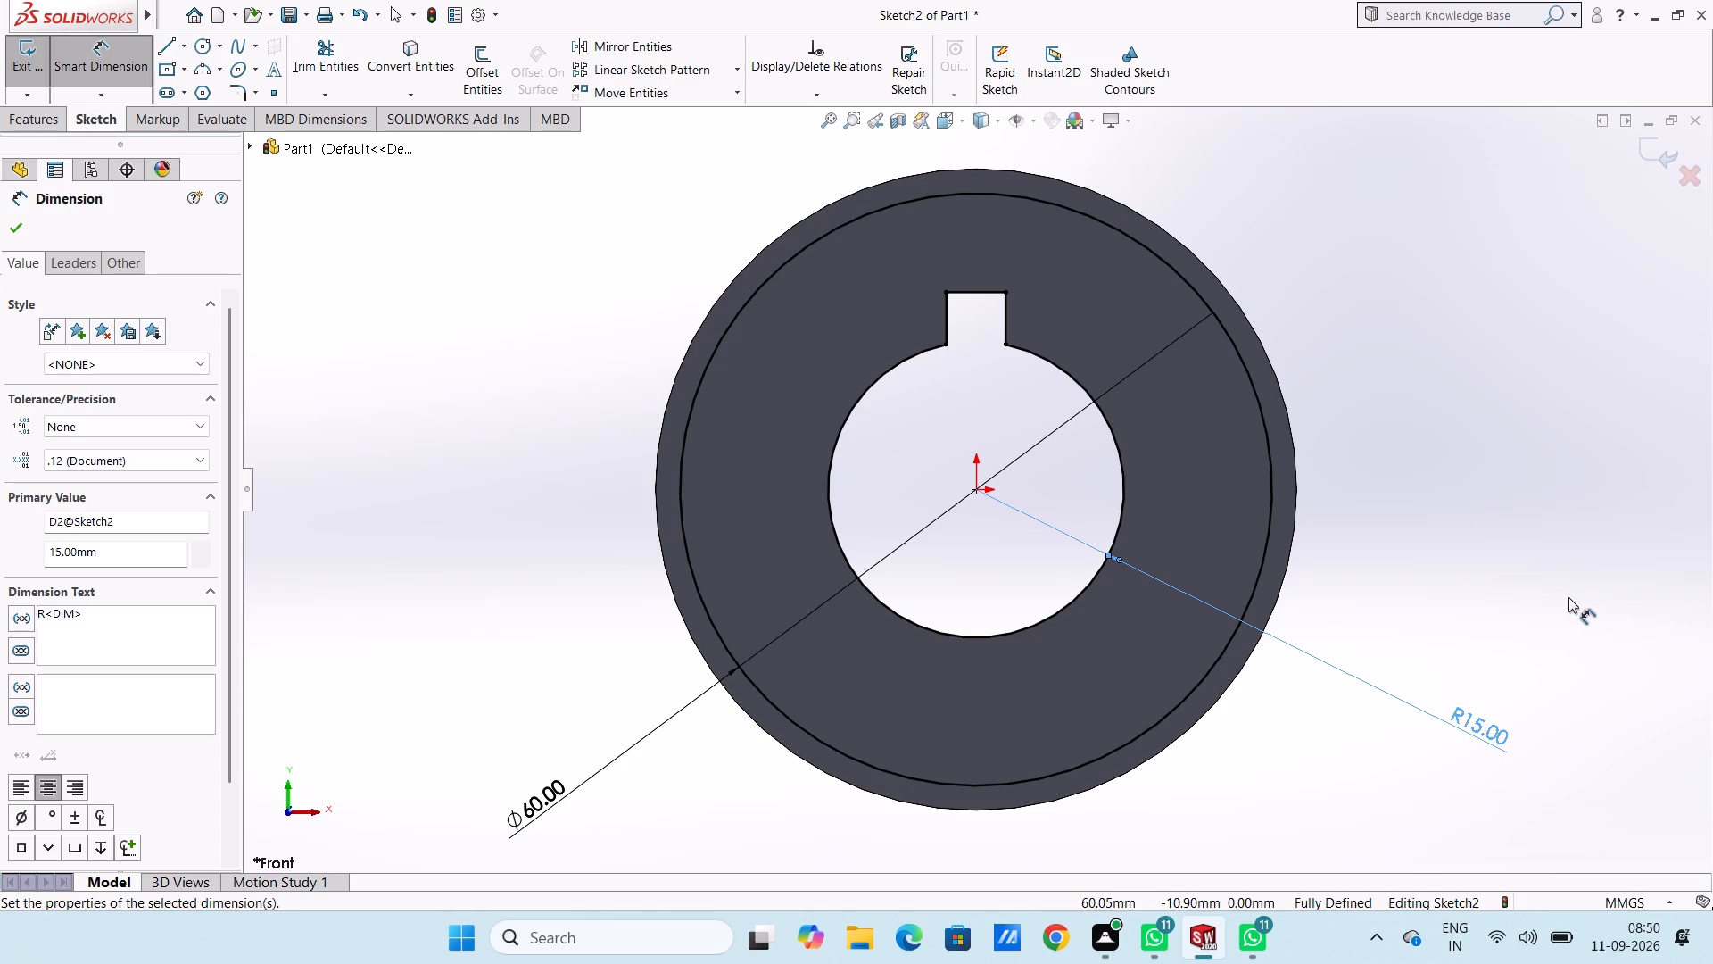
click(1568, 597)
key(Escape)
key(Escape)
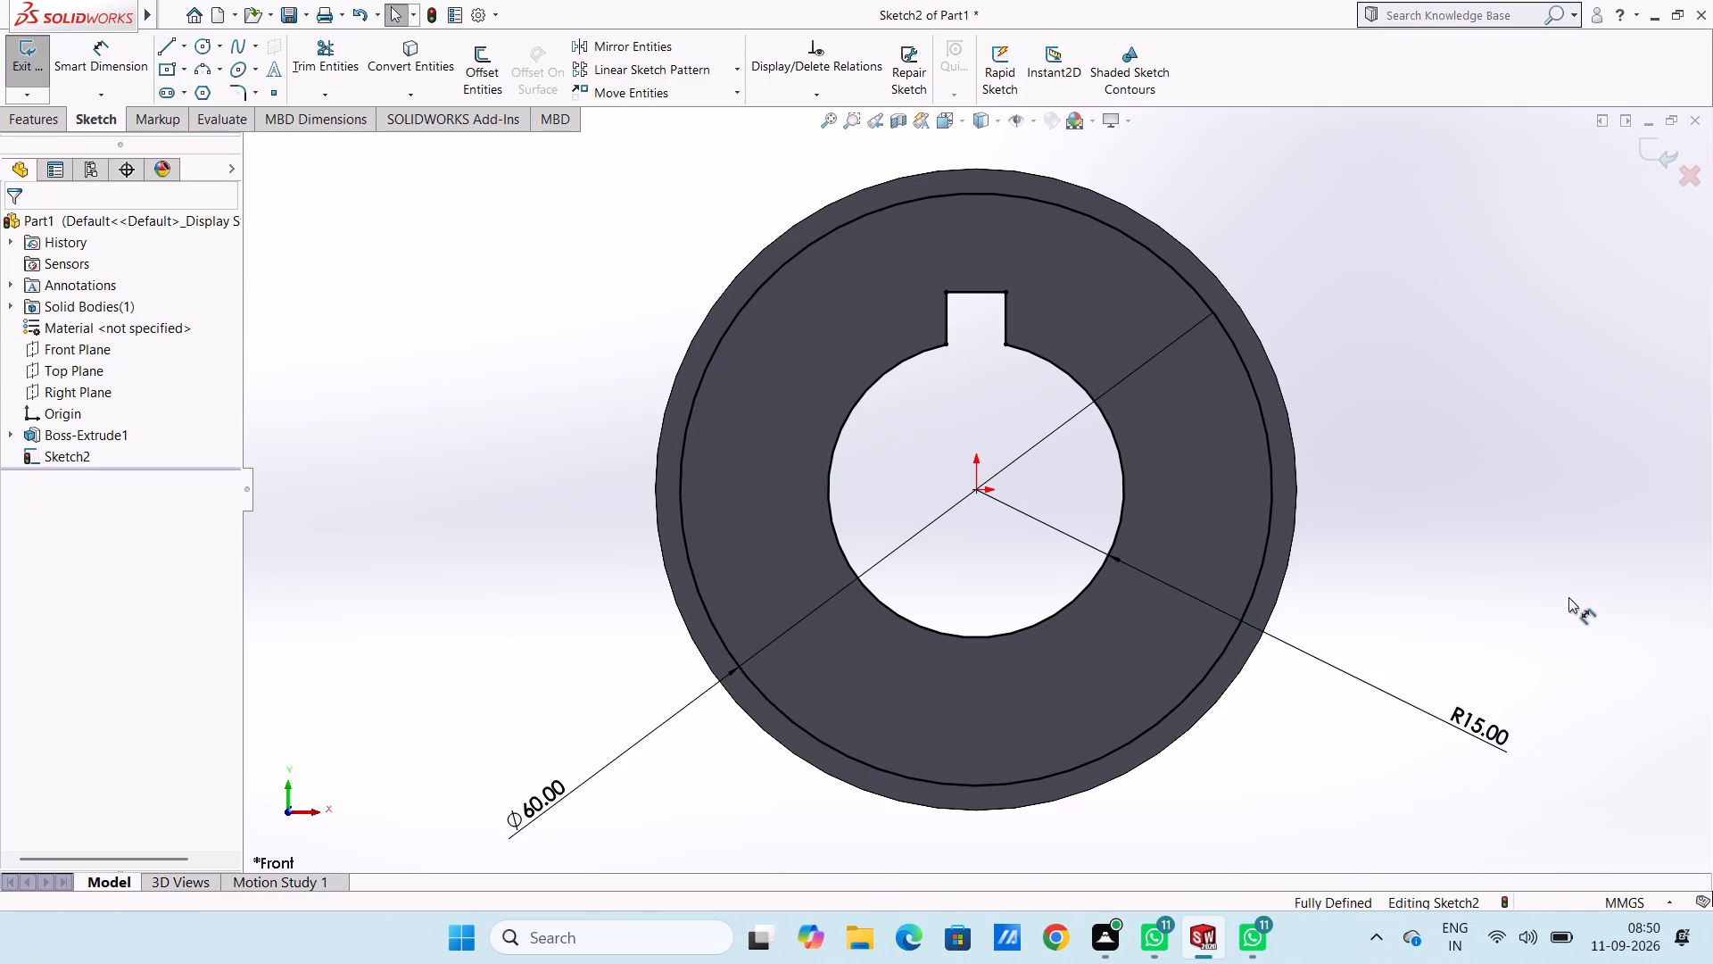
Extrude the 60 mm keyed profile 5 mm outward from the ring's front face, merged with the body.
key(ctrl+7)
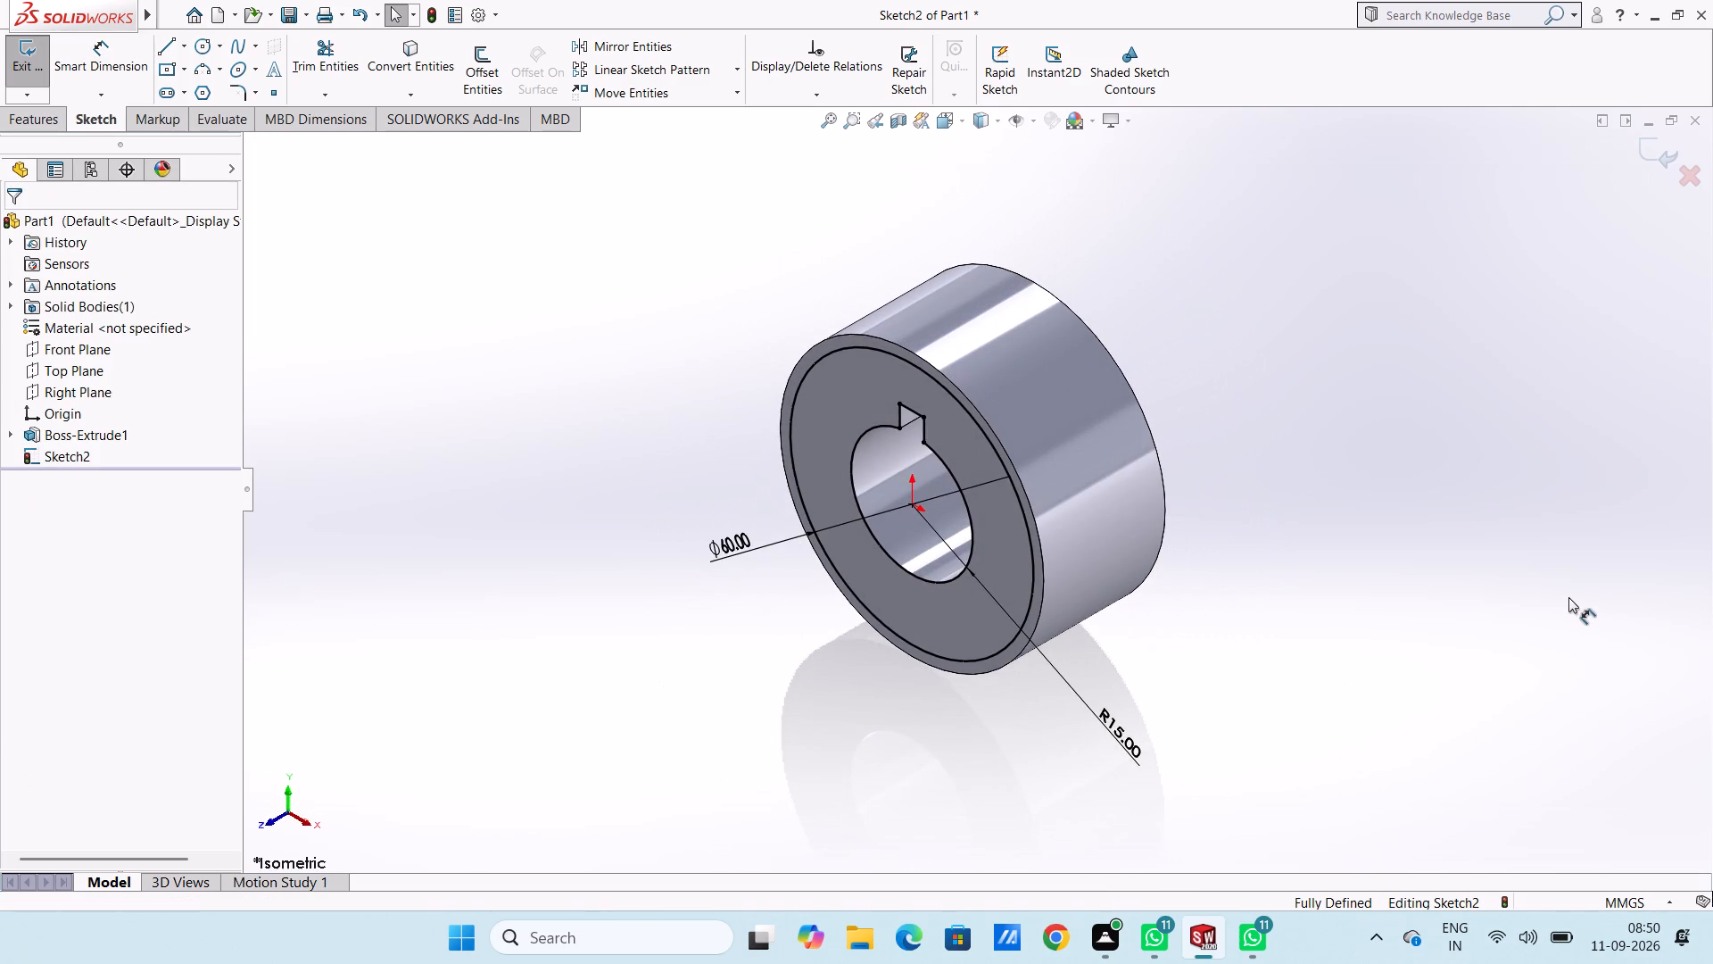
click(46, 119)
click(31, 73)
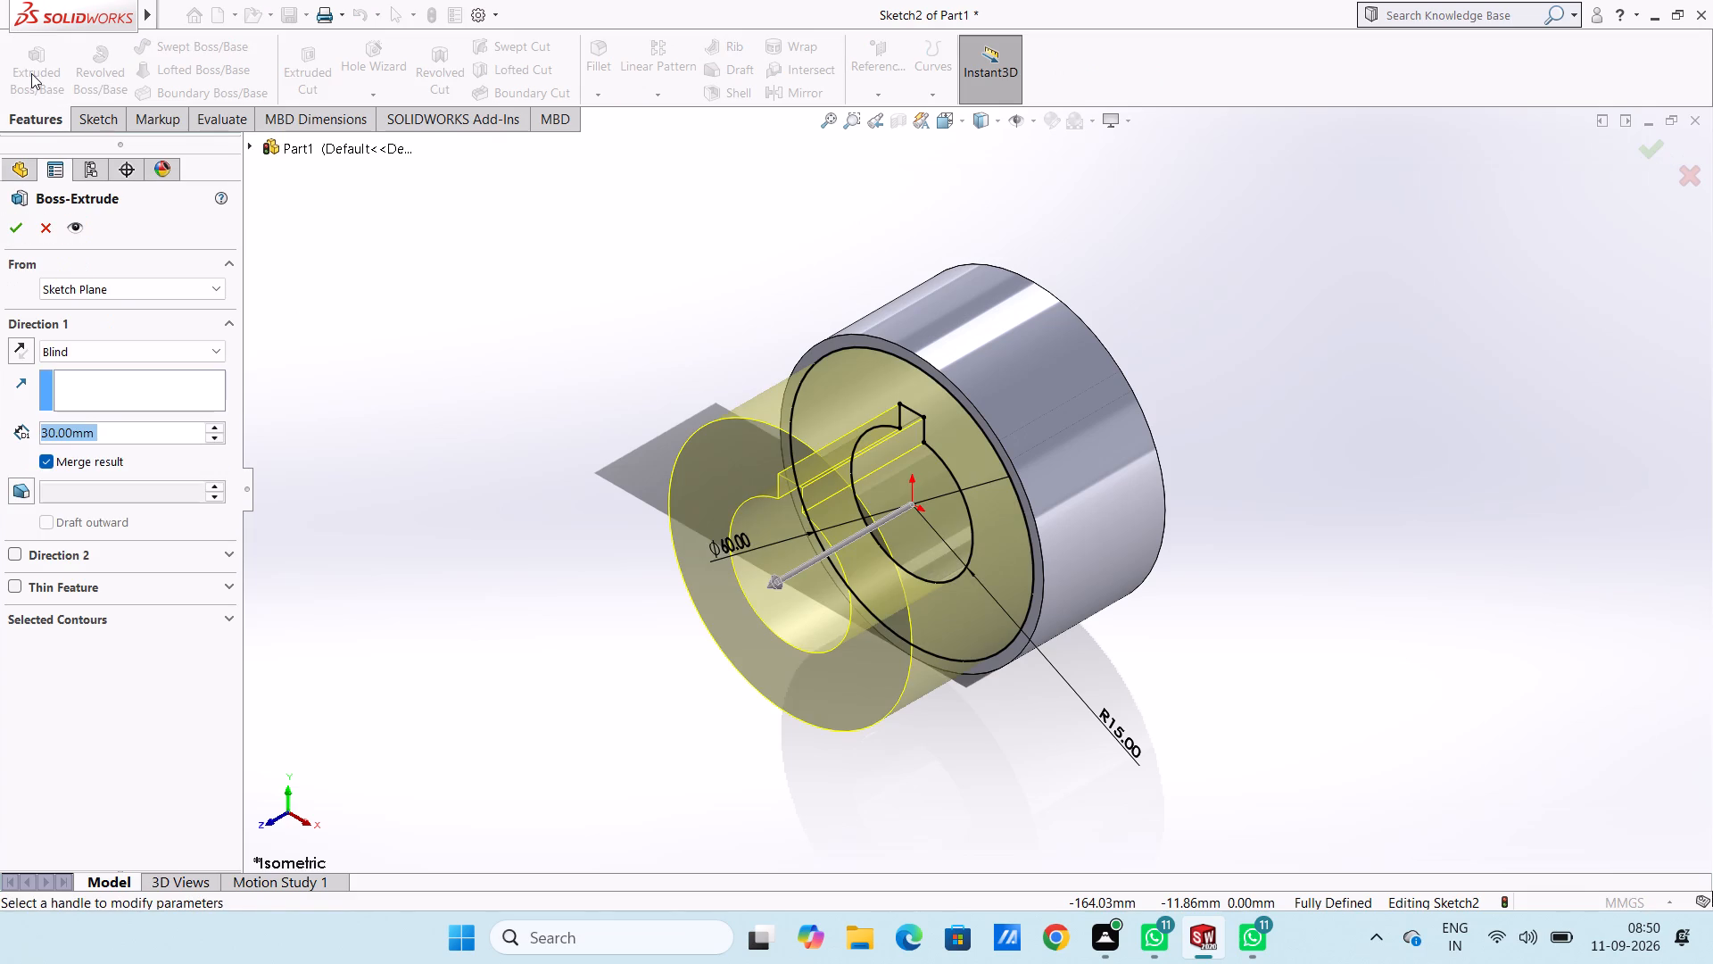
key(5)
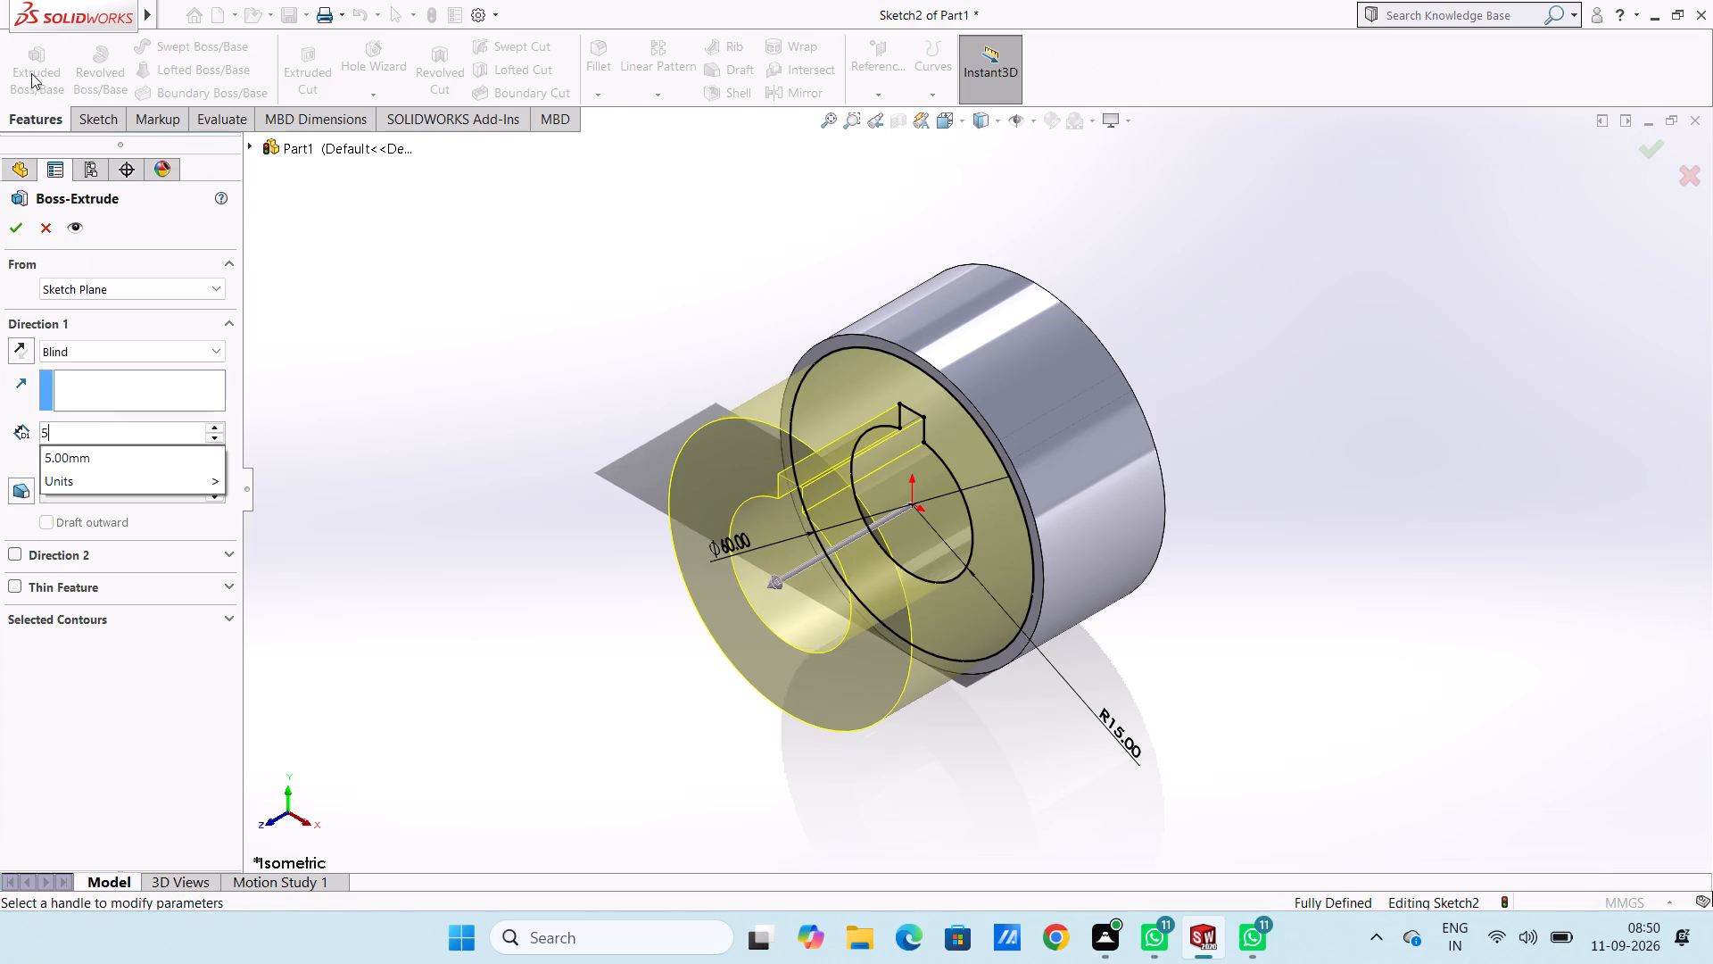
key(Return)
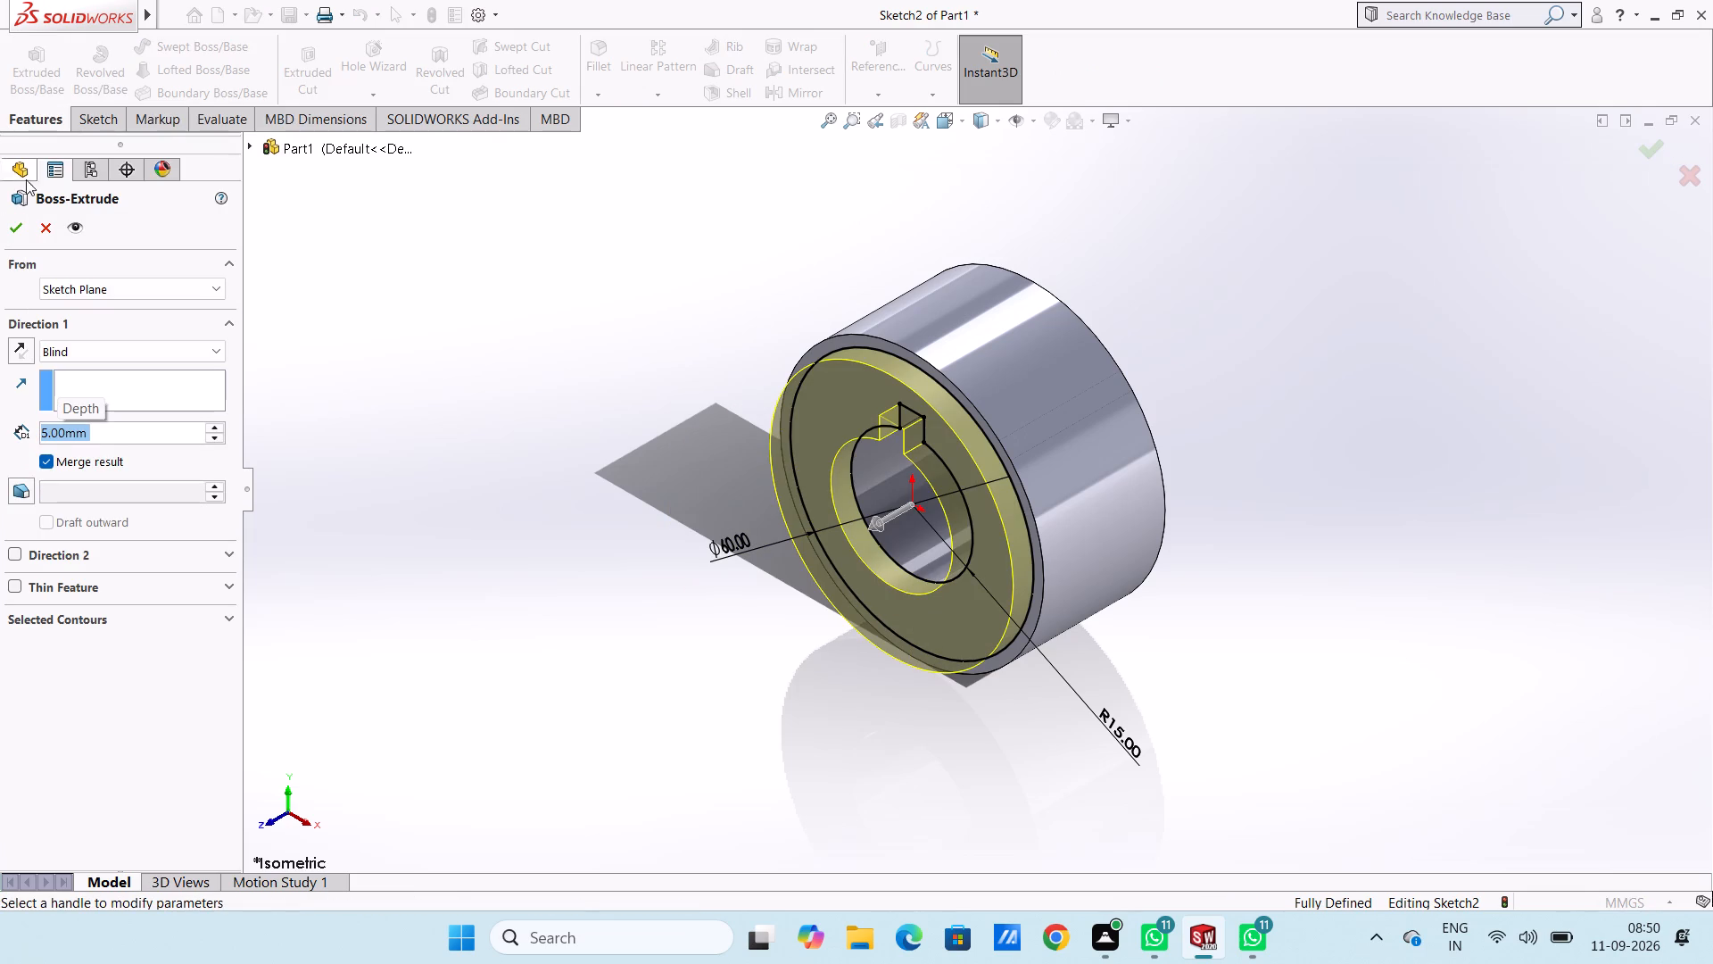
click(11, 222)
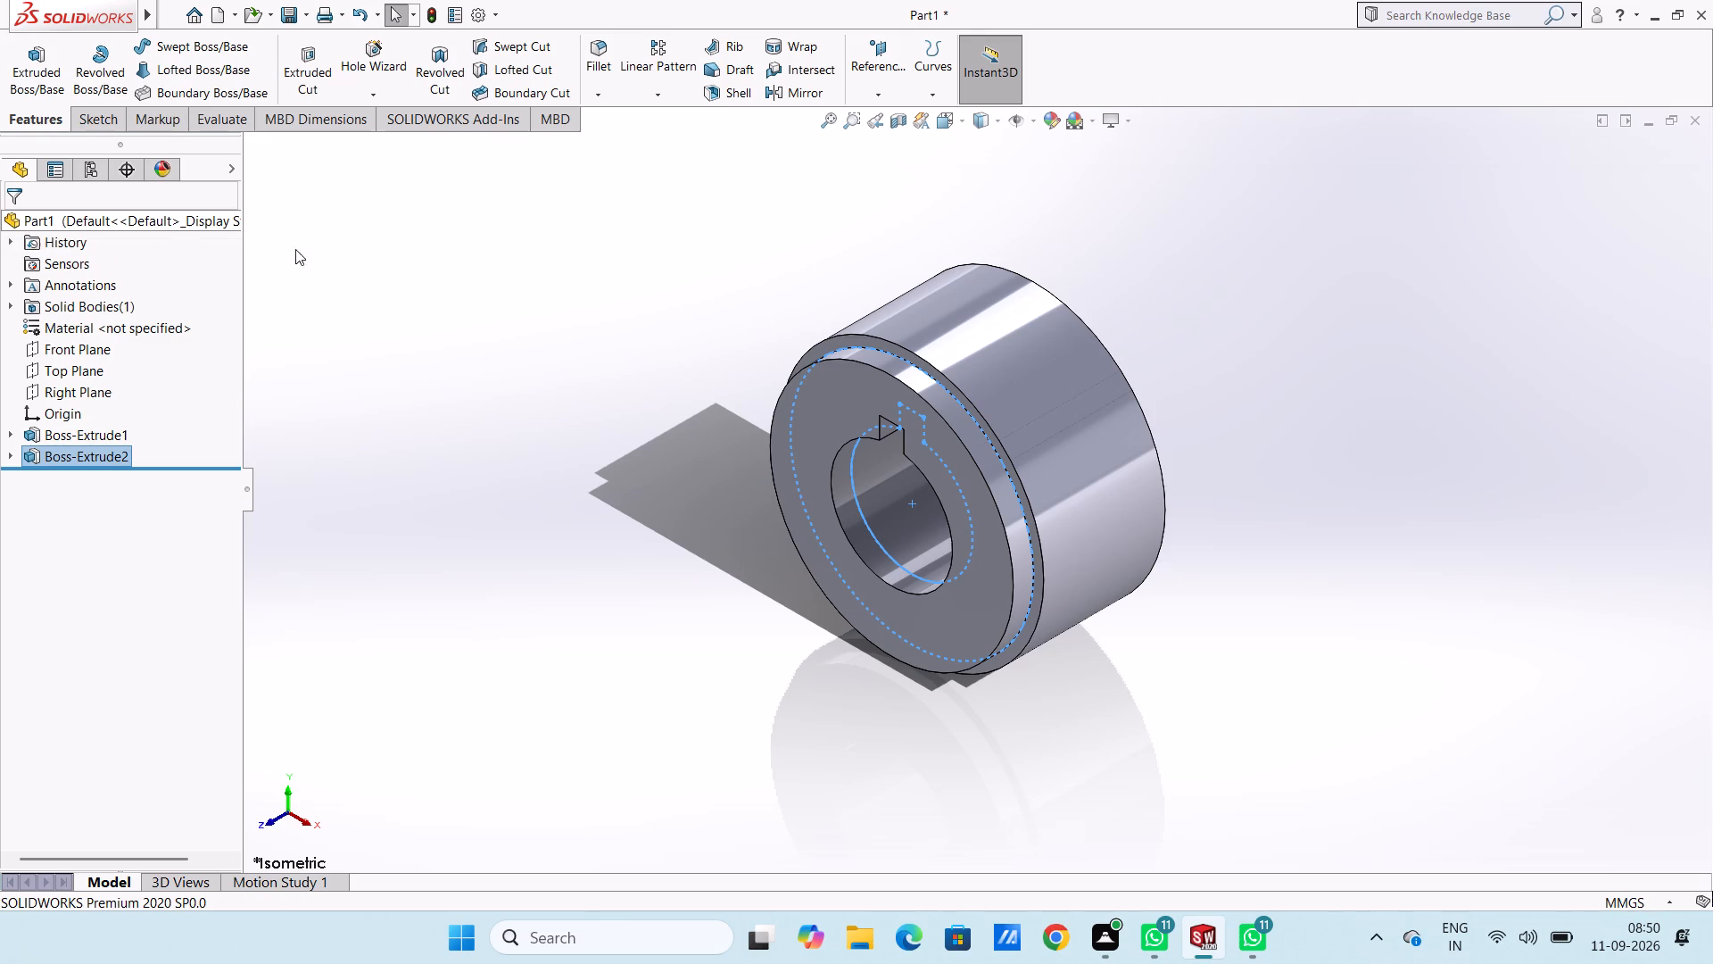
click(432, 288)
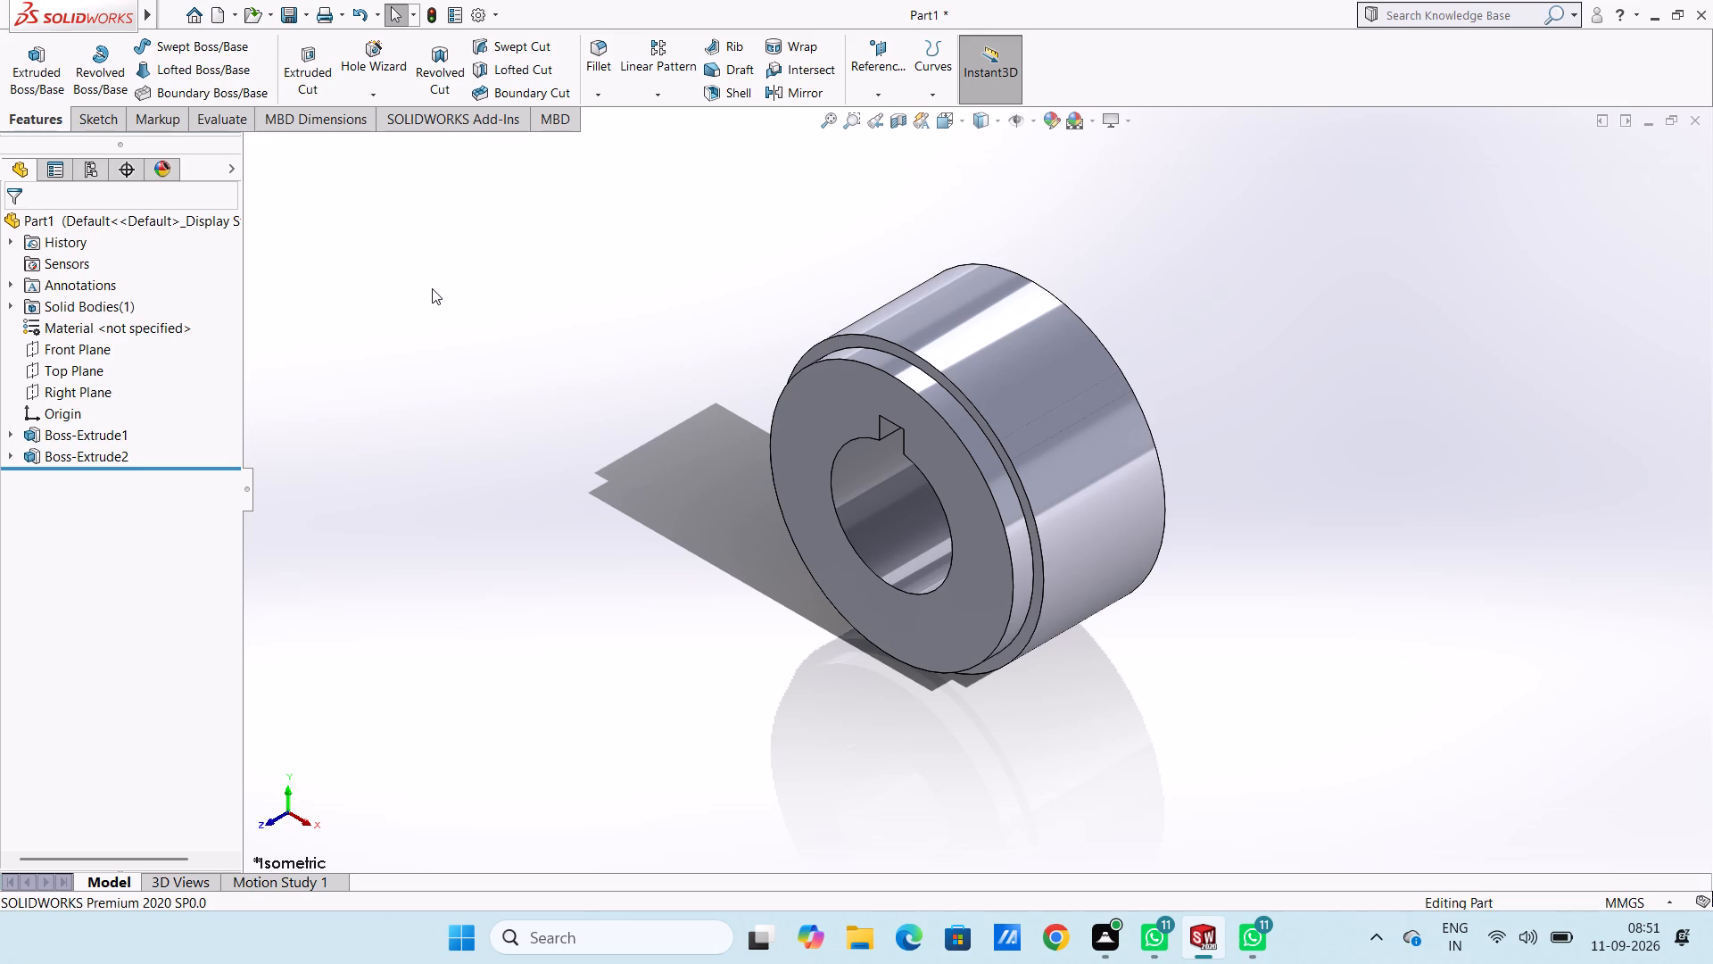
Create a reference plane offset 6 mm from the Front Plane, towards the stepped front of the hub.
key(ctrl+5)
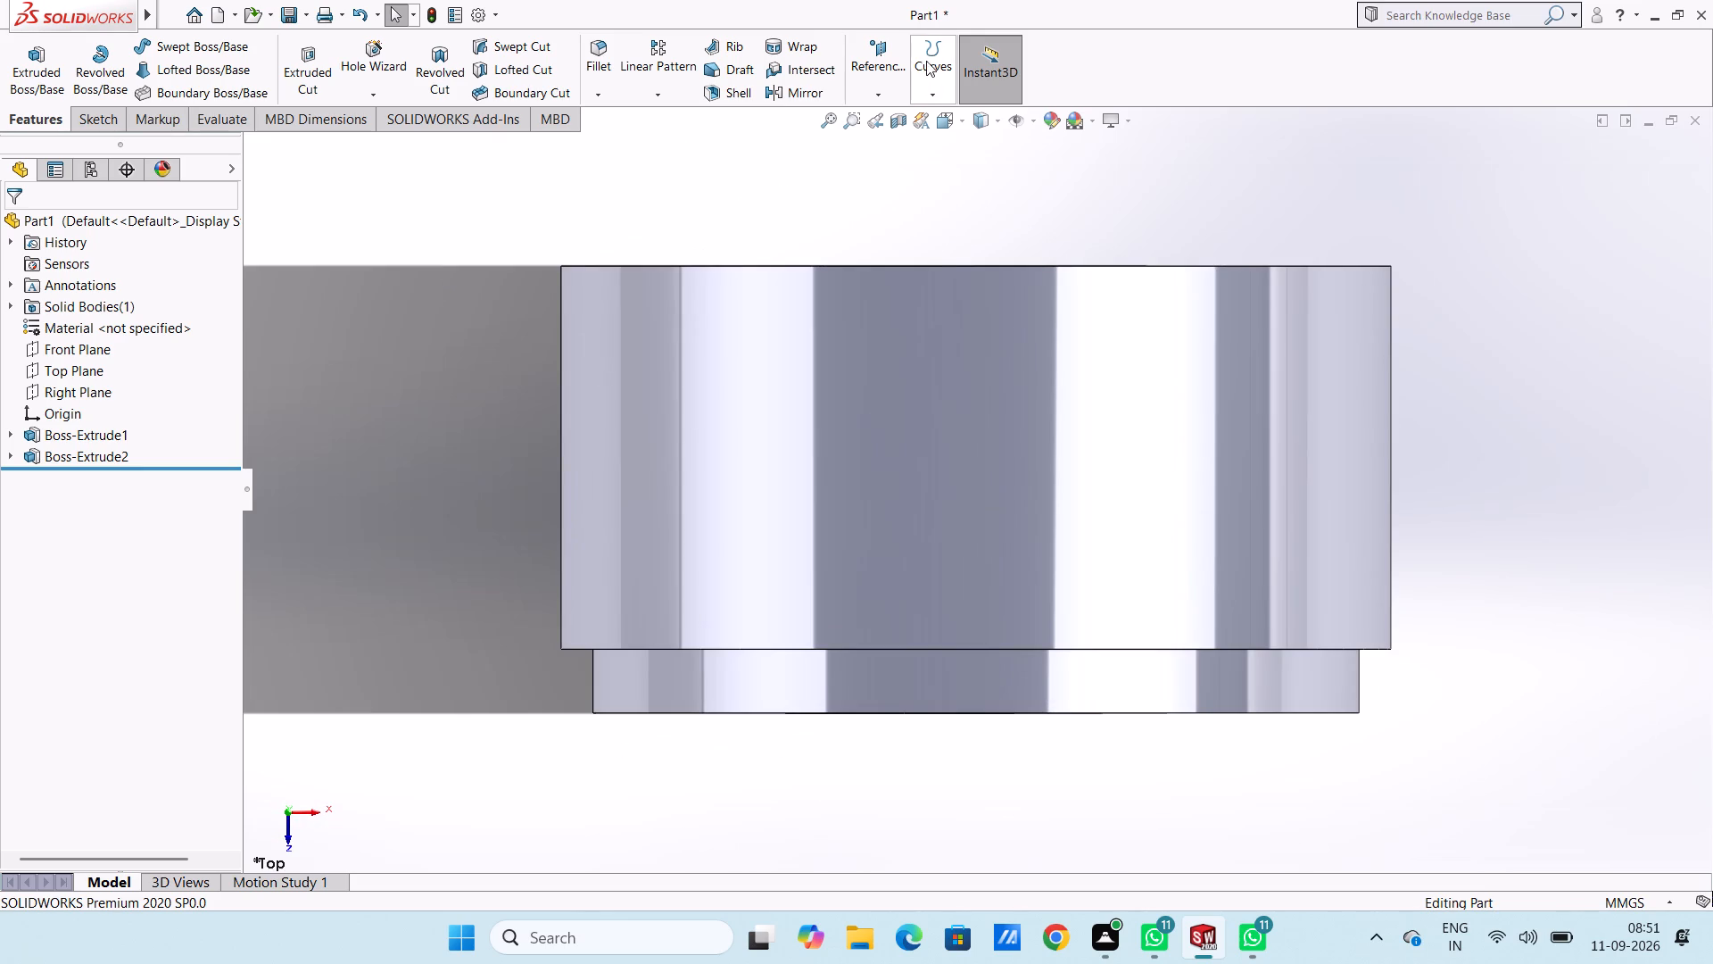
click(889, 58)
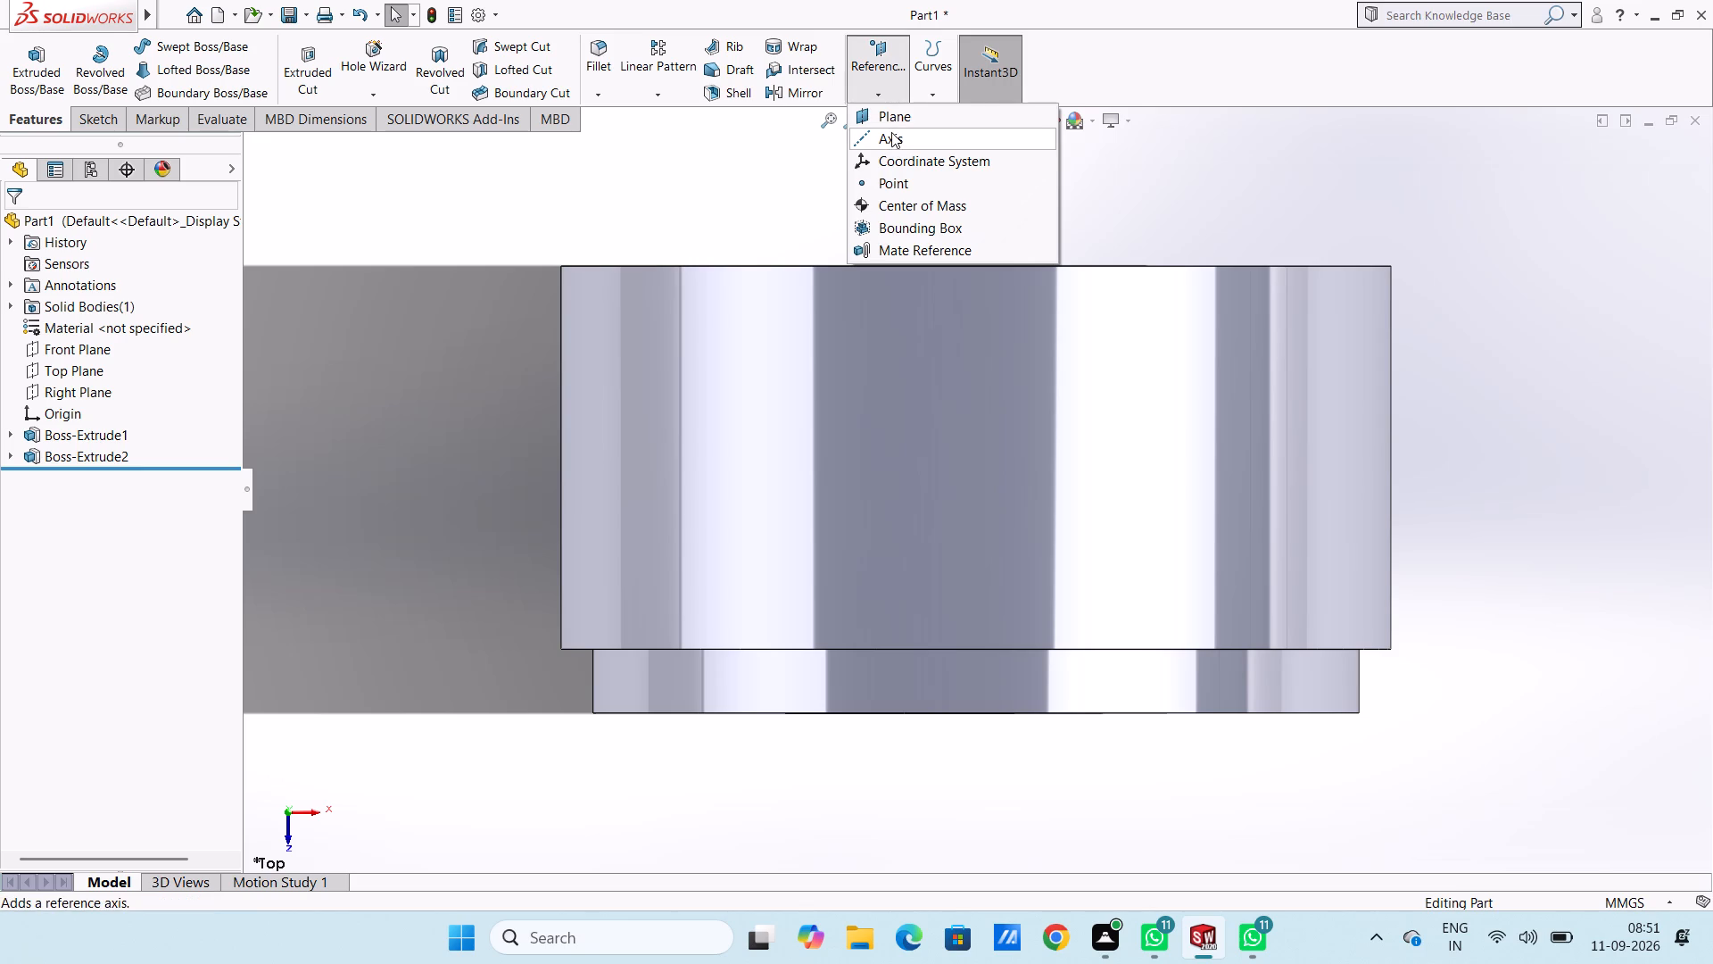
click(895, 114)
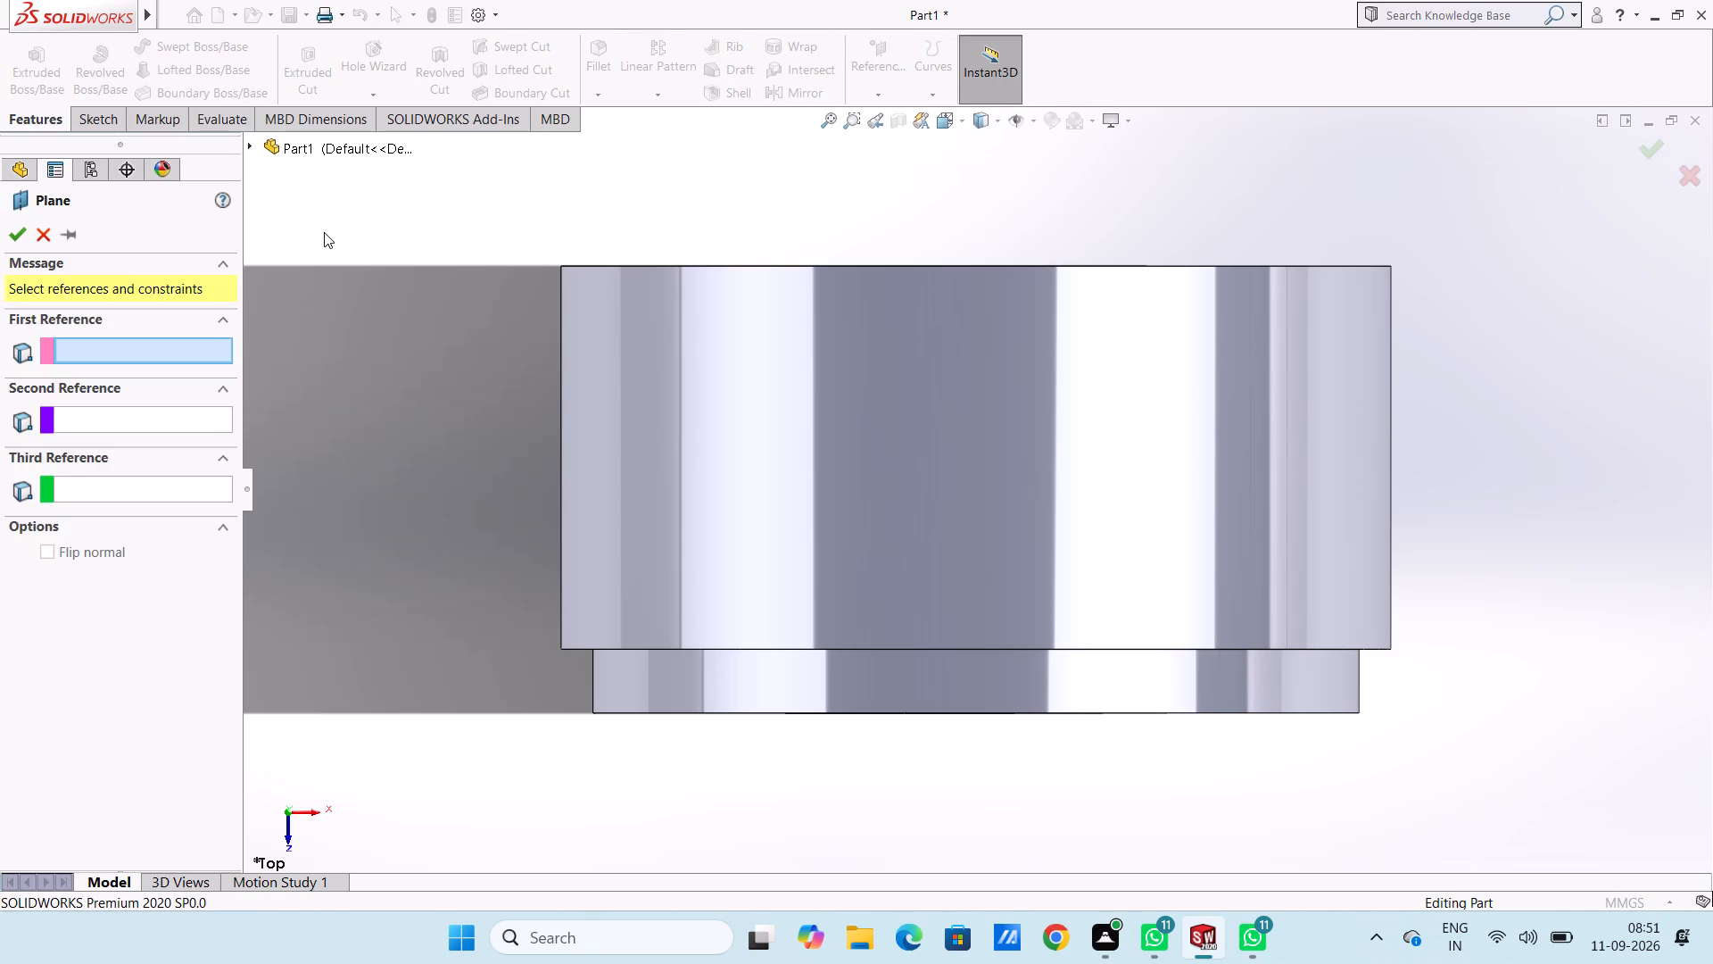
click(276, 144)
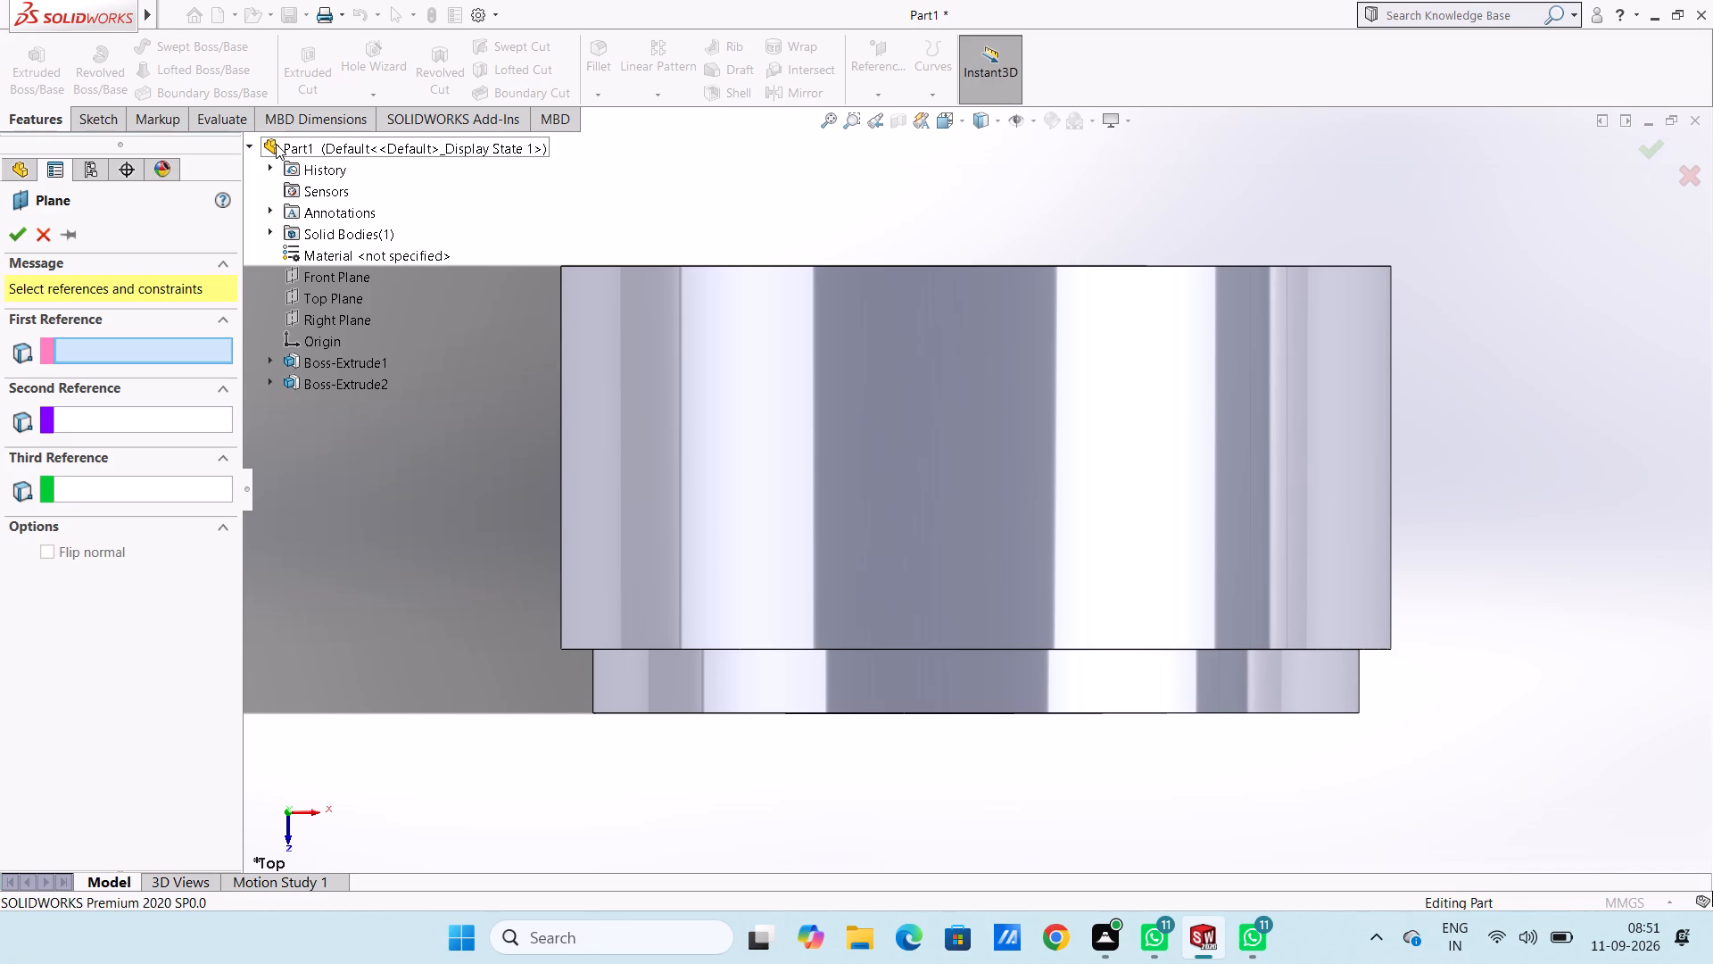
click(321, 275)
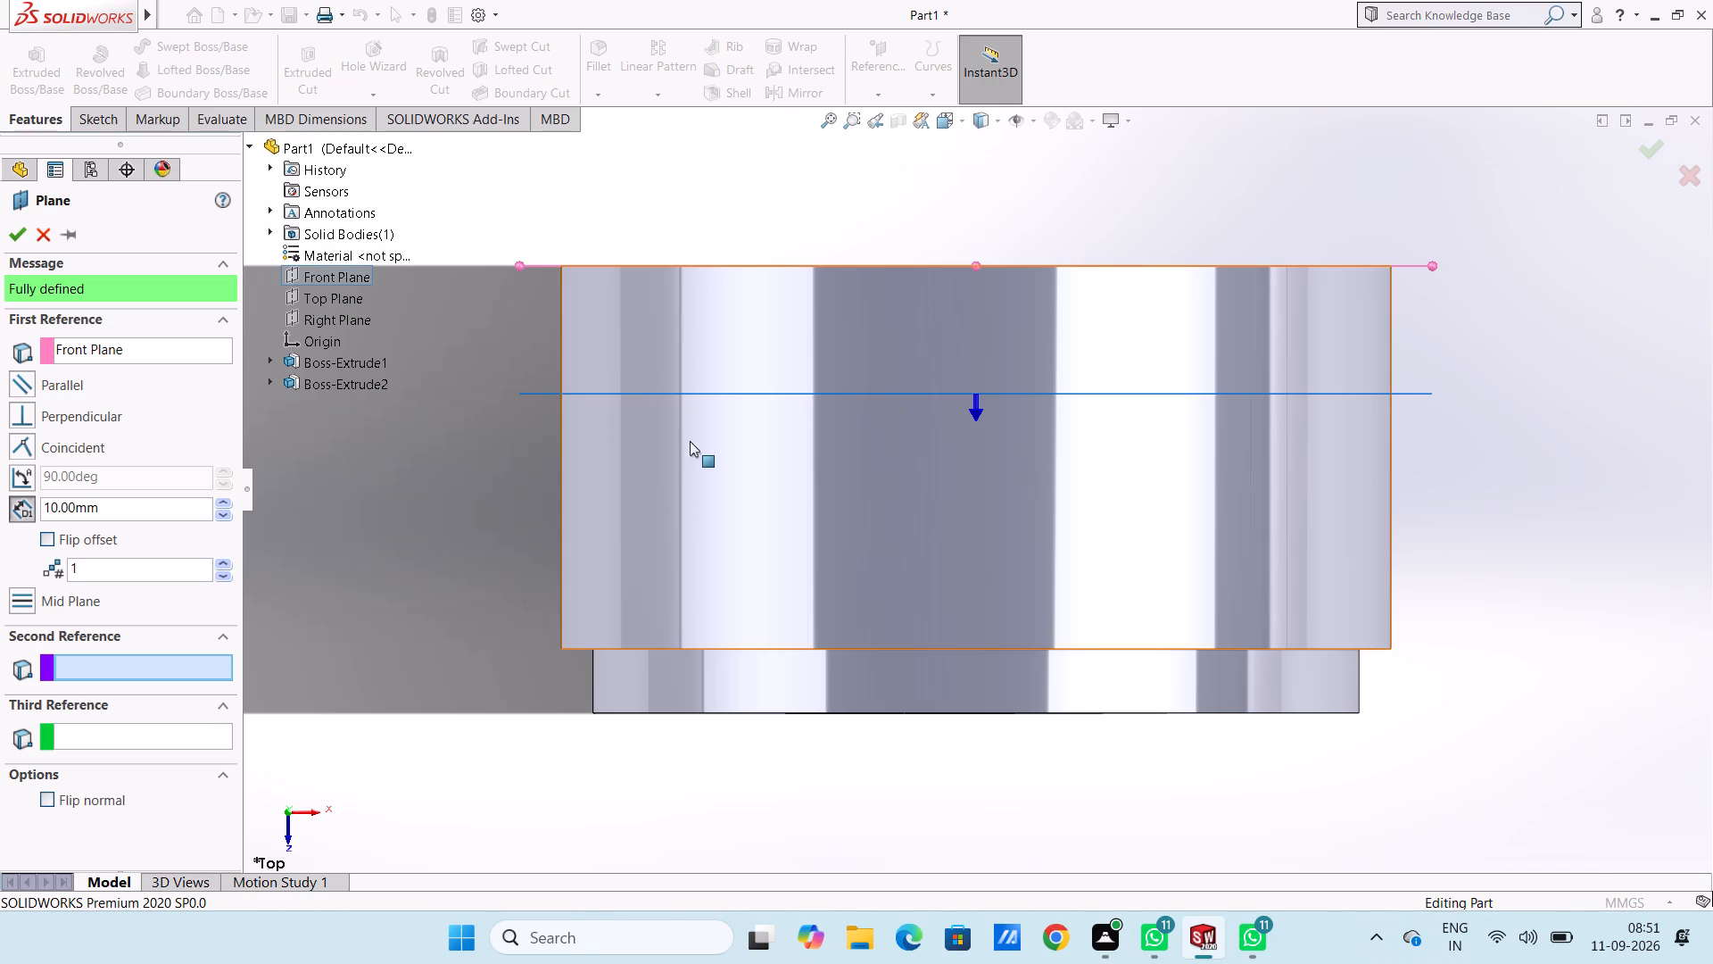
double_click(139, 511)
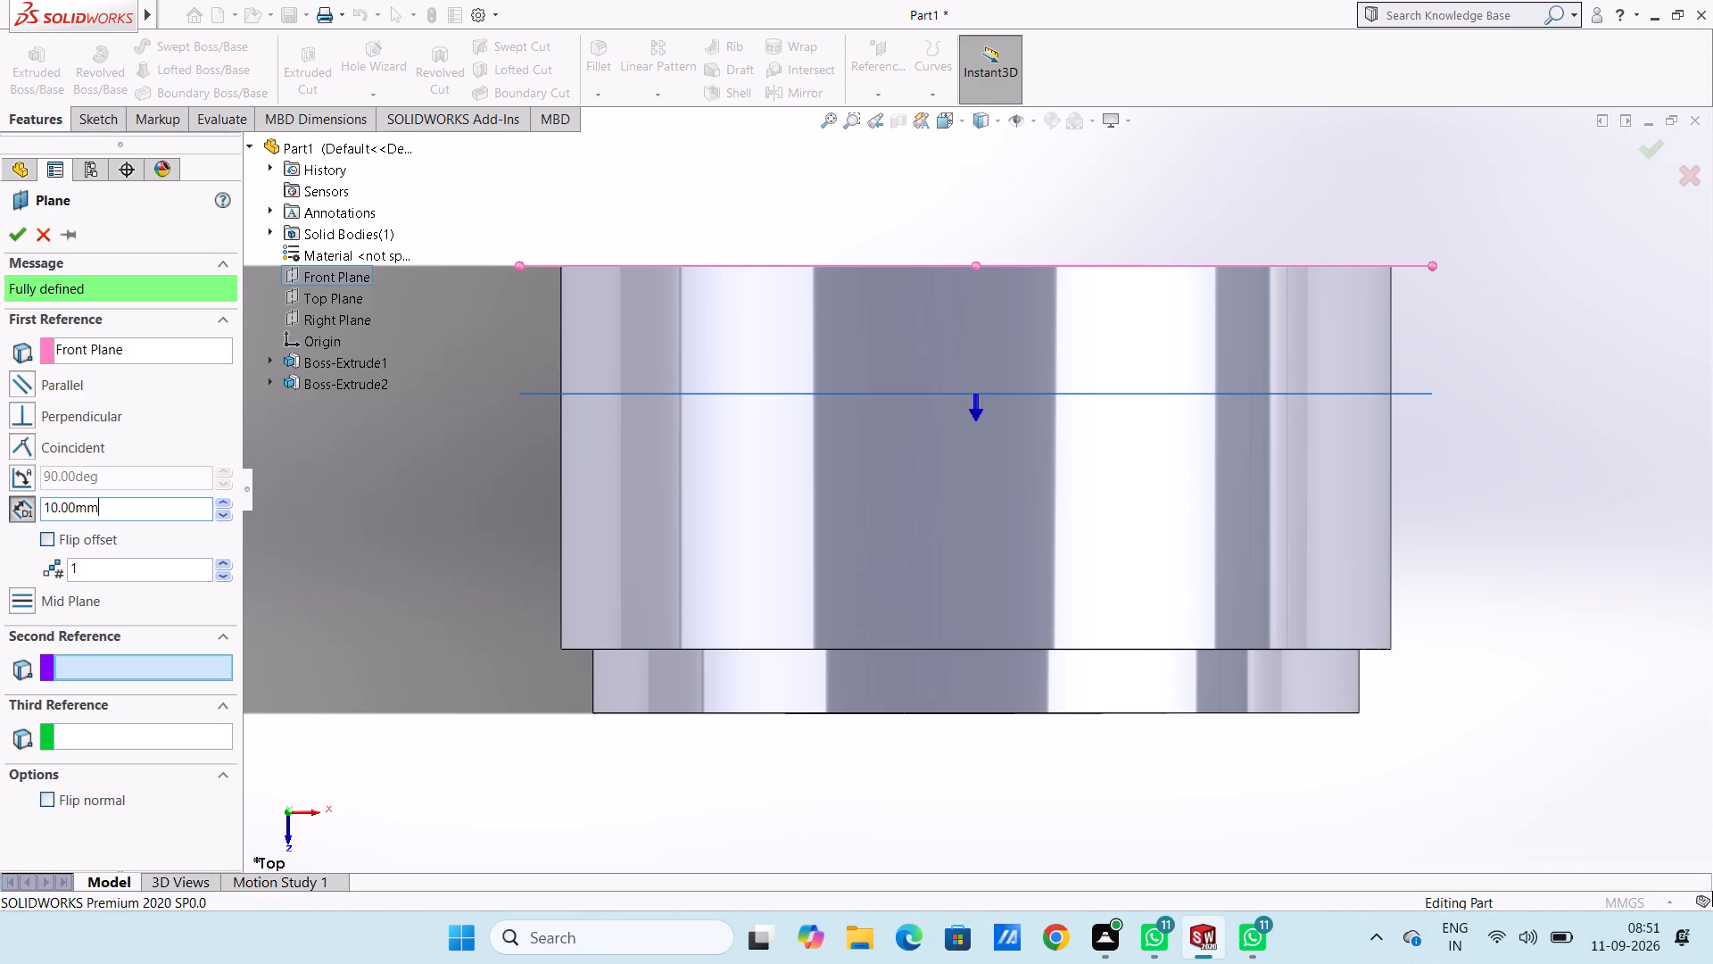
key(6)
key(Return)
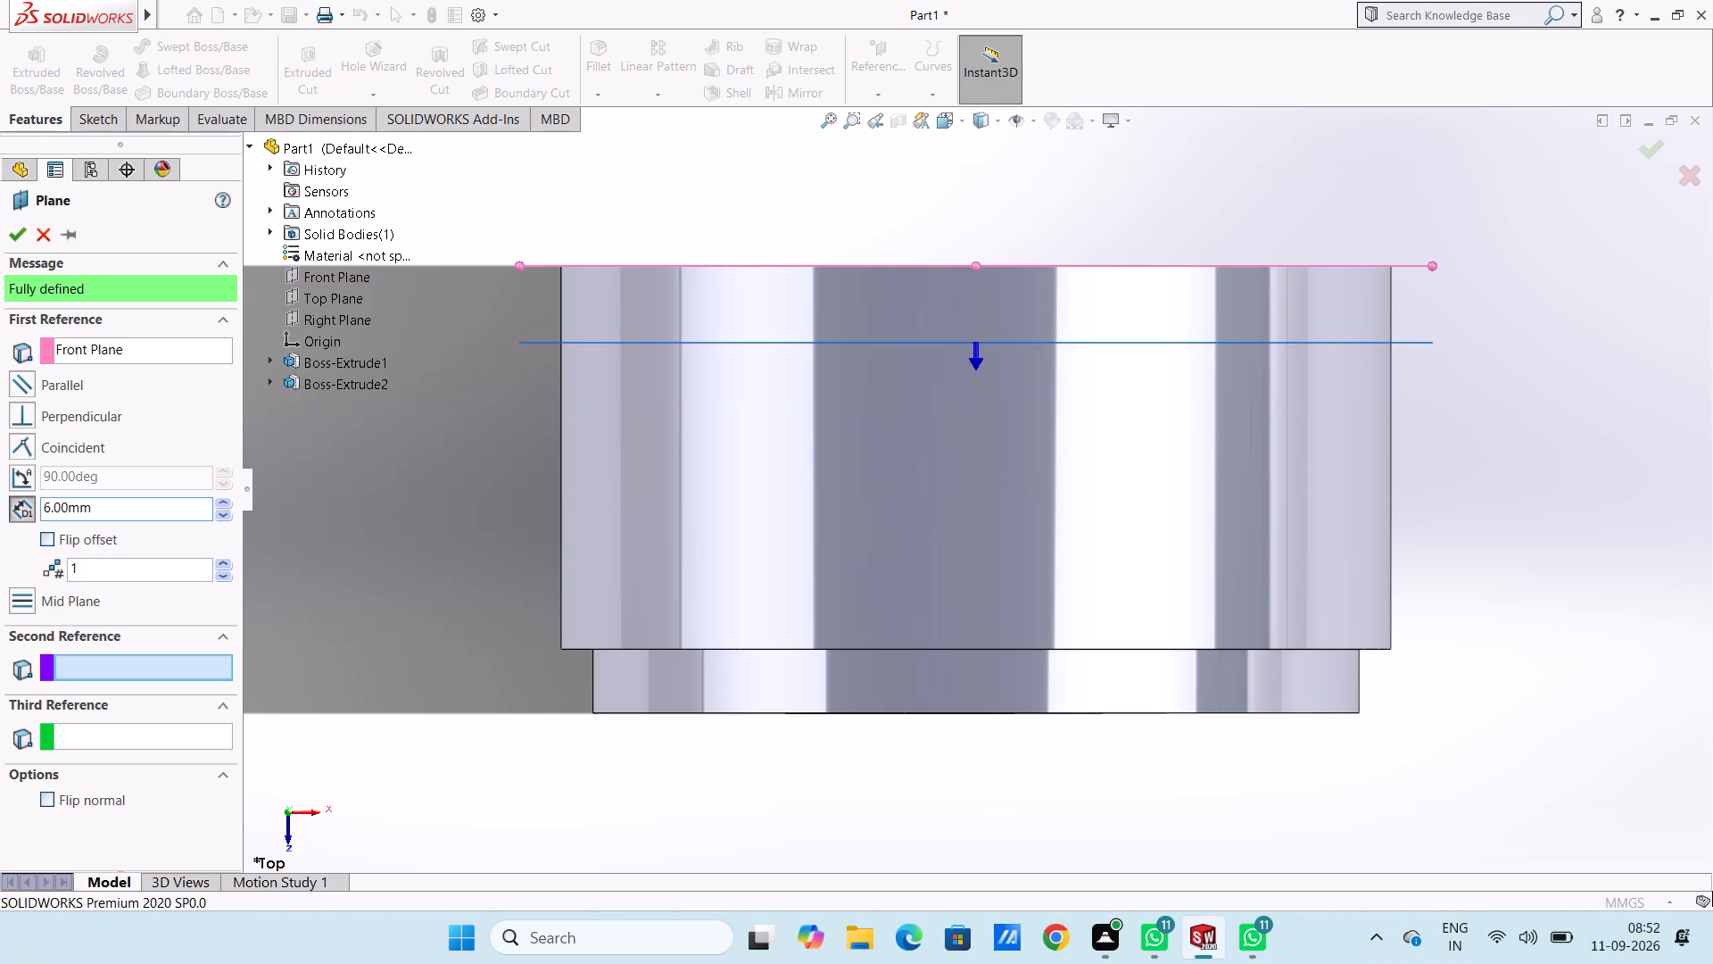
click(18, 232)
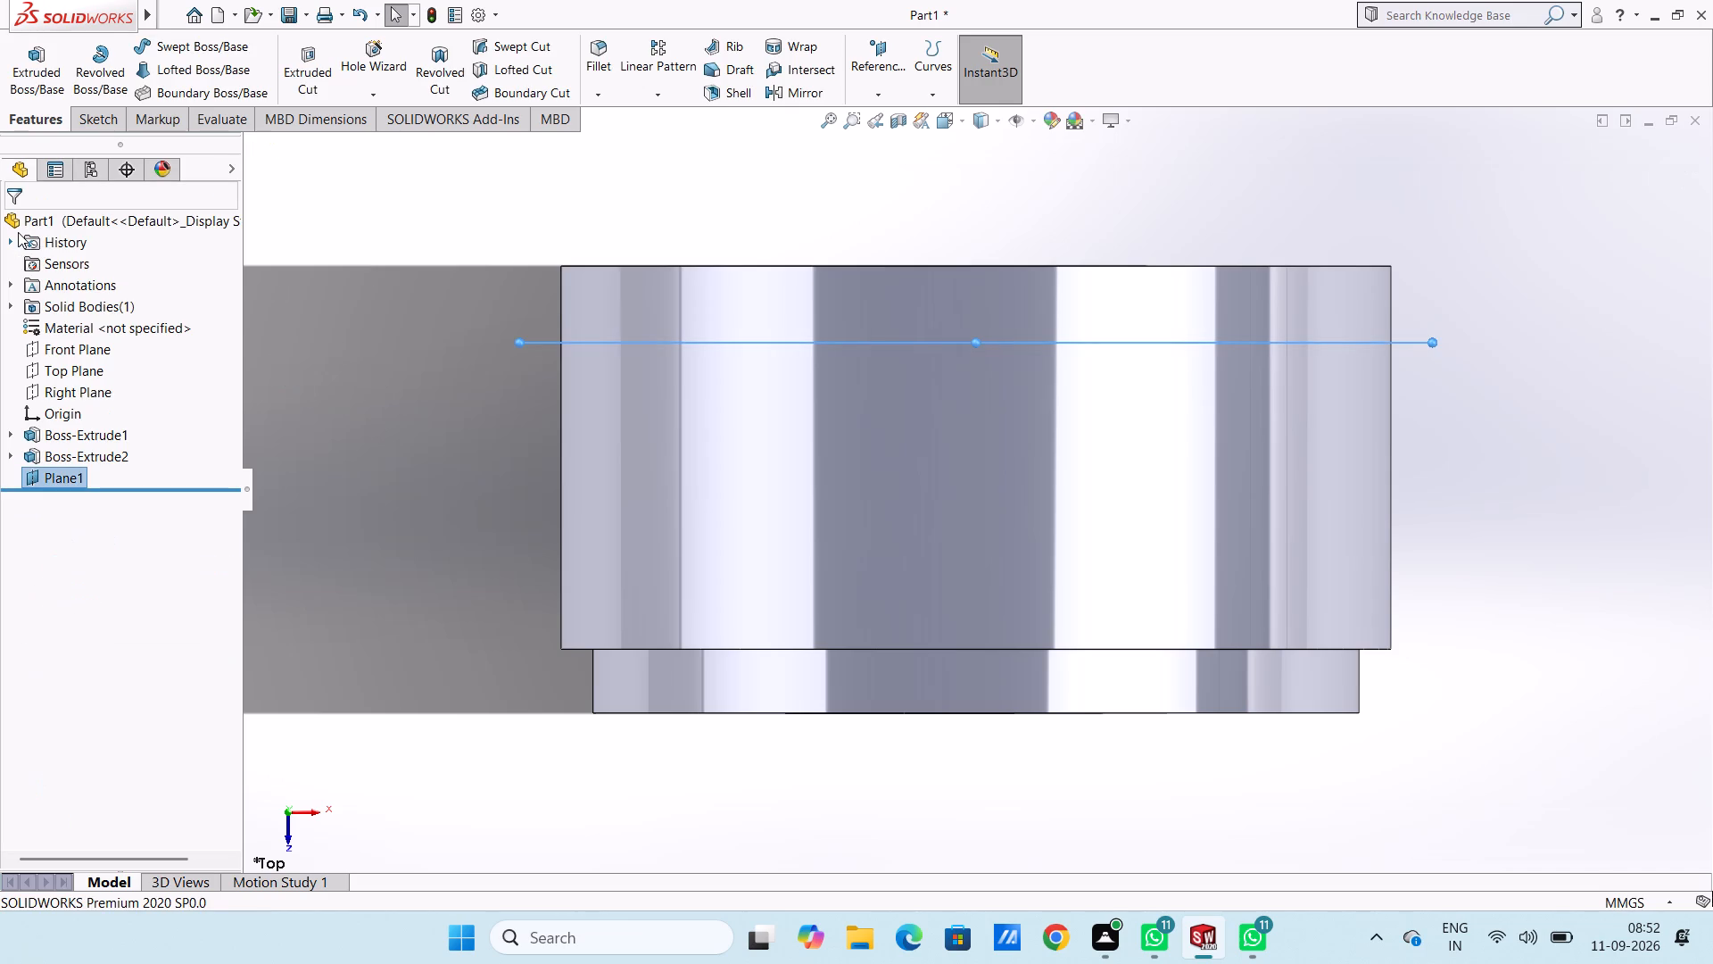
click(334, 356)
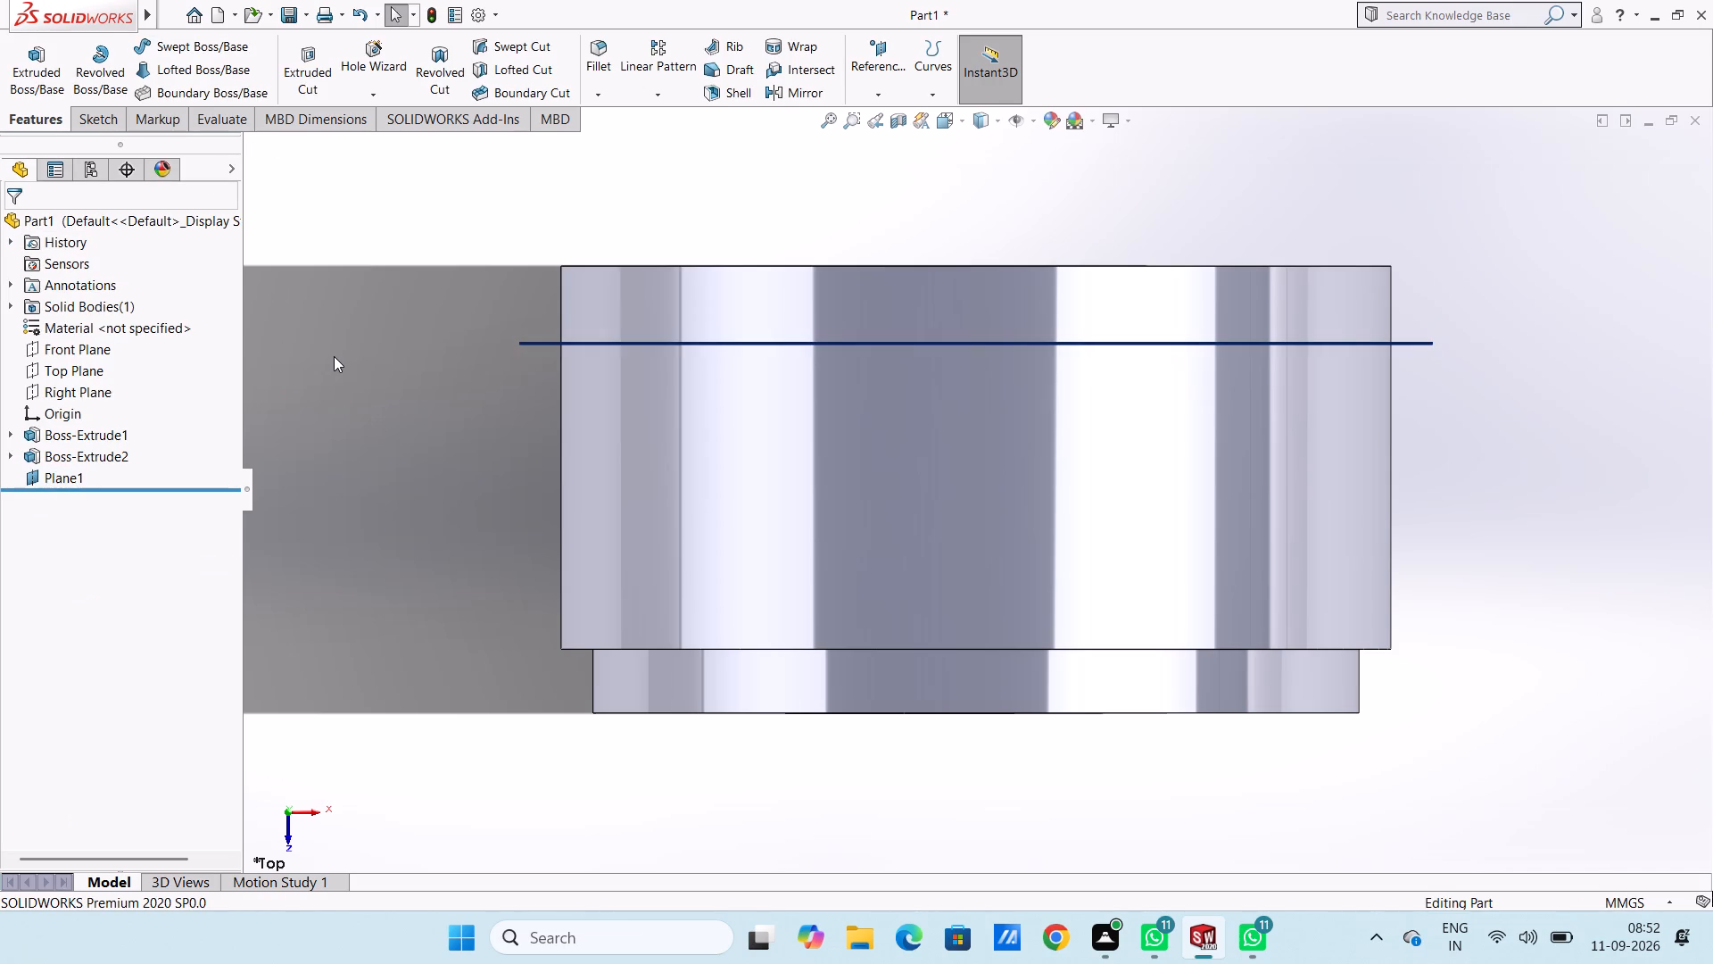
Start a sketch on the offset plane and draw a 40 by 40 mm corner rectangle rising from the ring's upper outer edge.
key(ctrl+1)
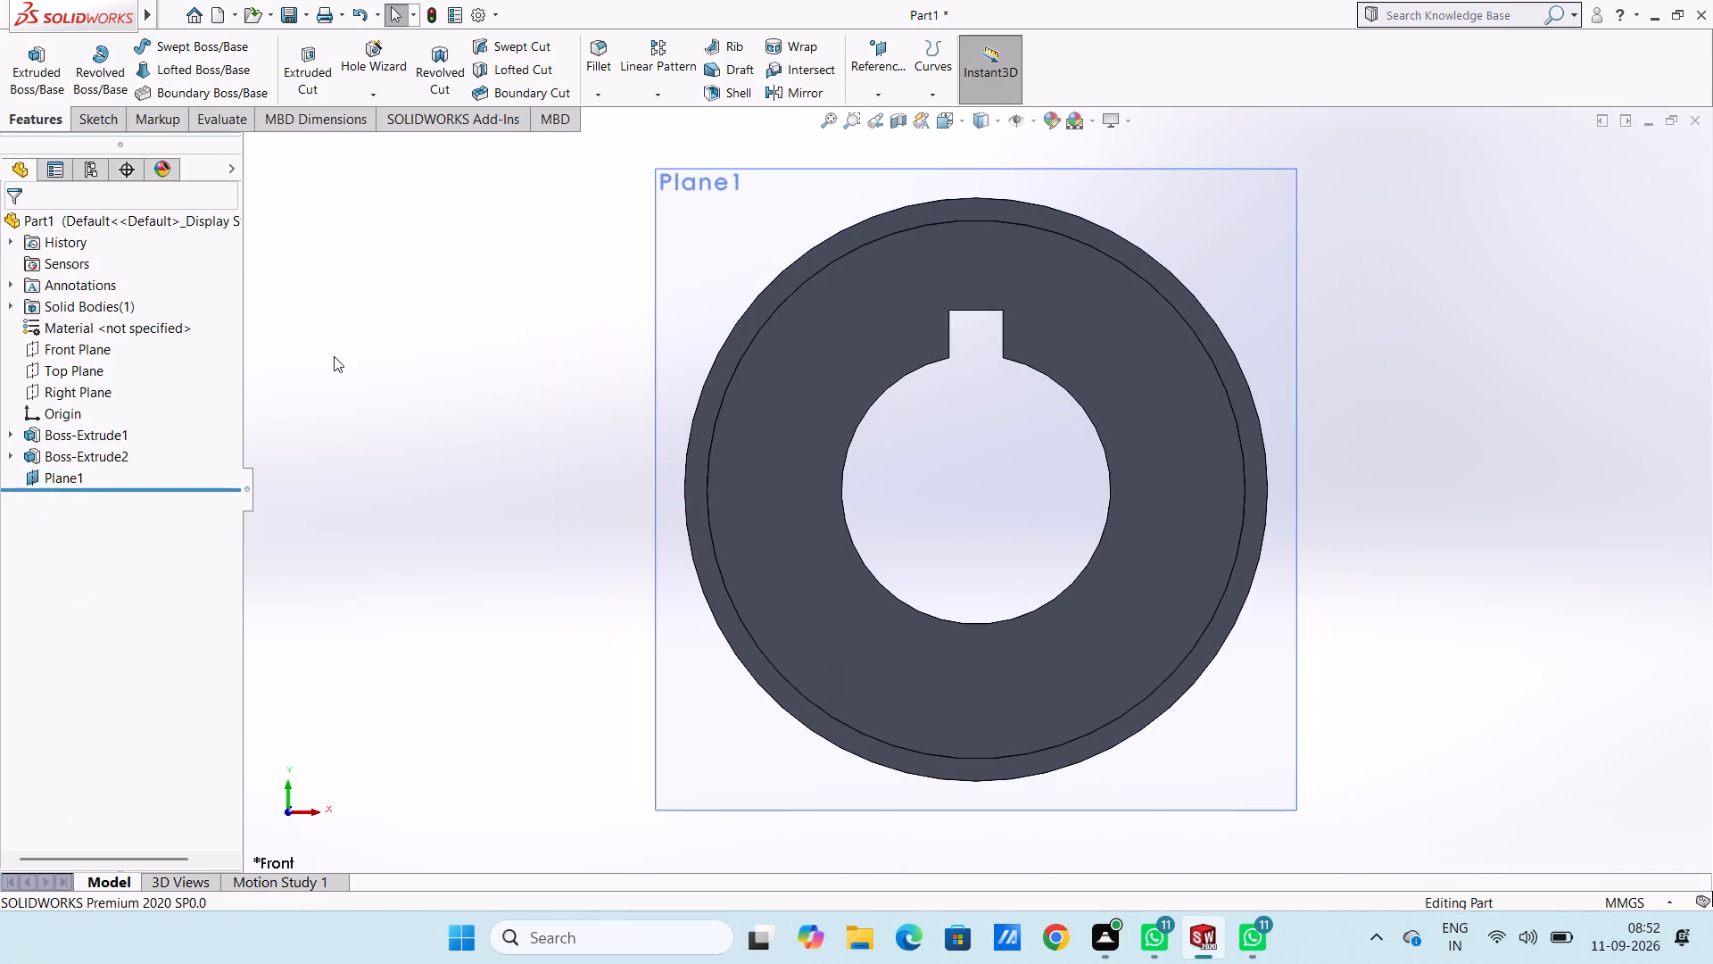
scroll(334, 356, left, 1)
ctrl+scroll(334, 356, up, 3)
click(842, 328)
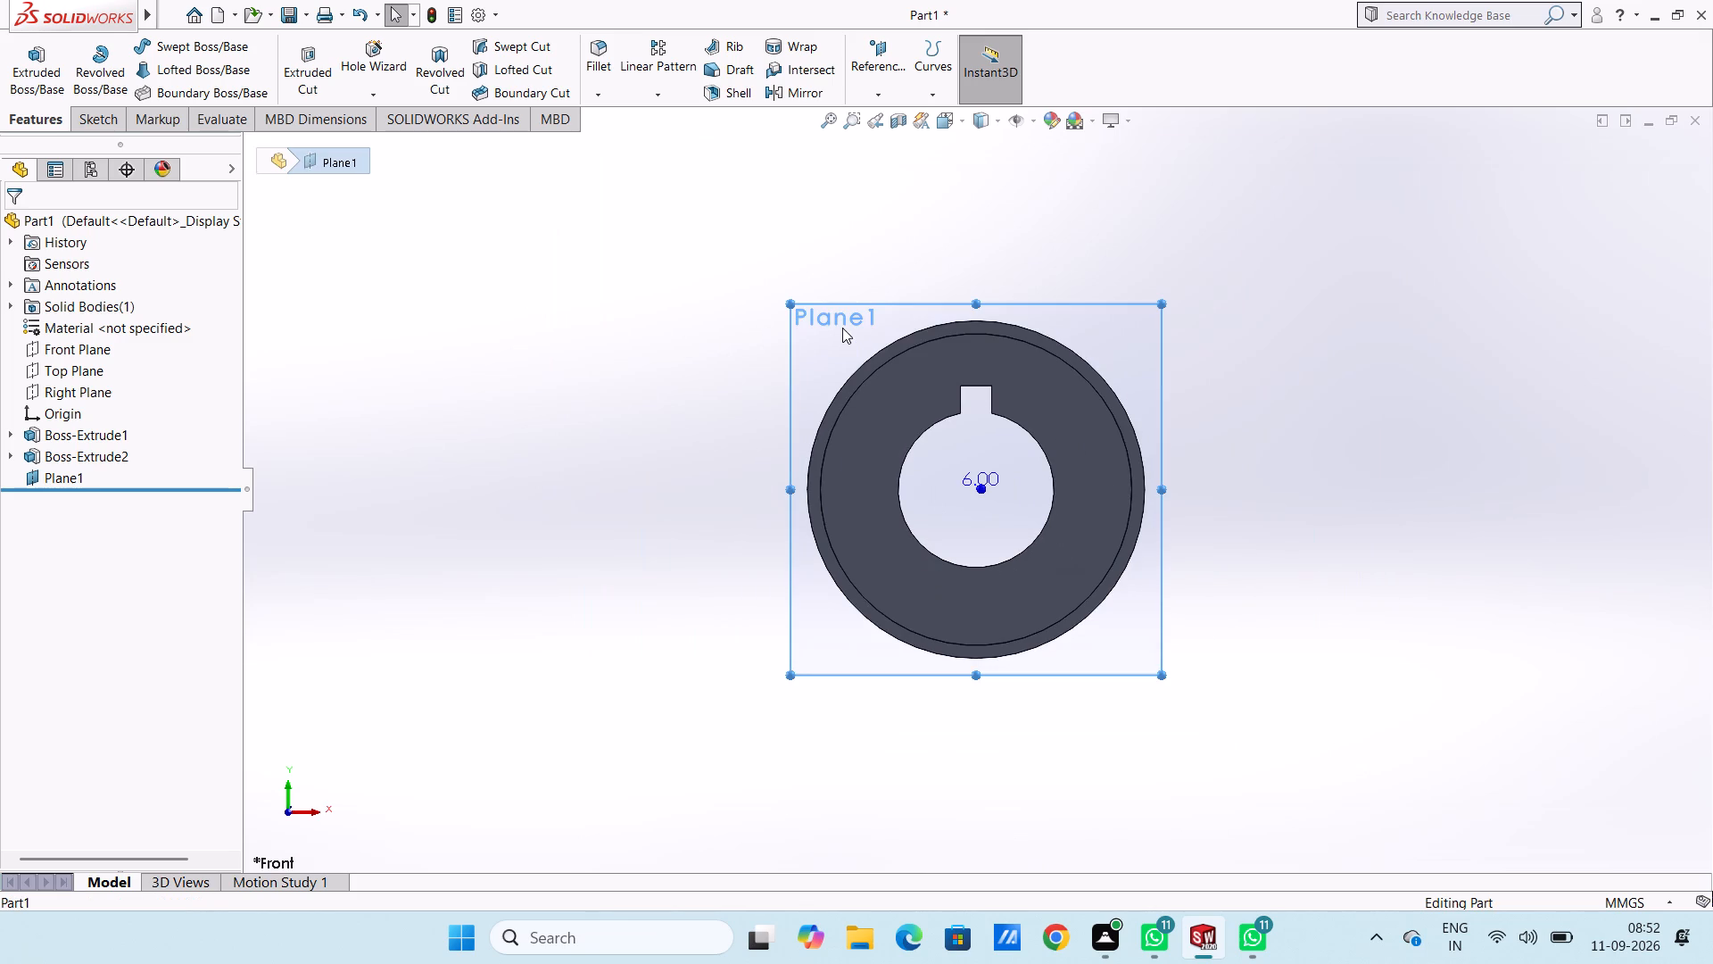
click(921, 274)
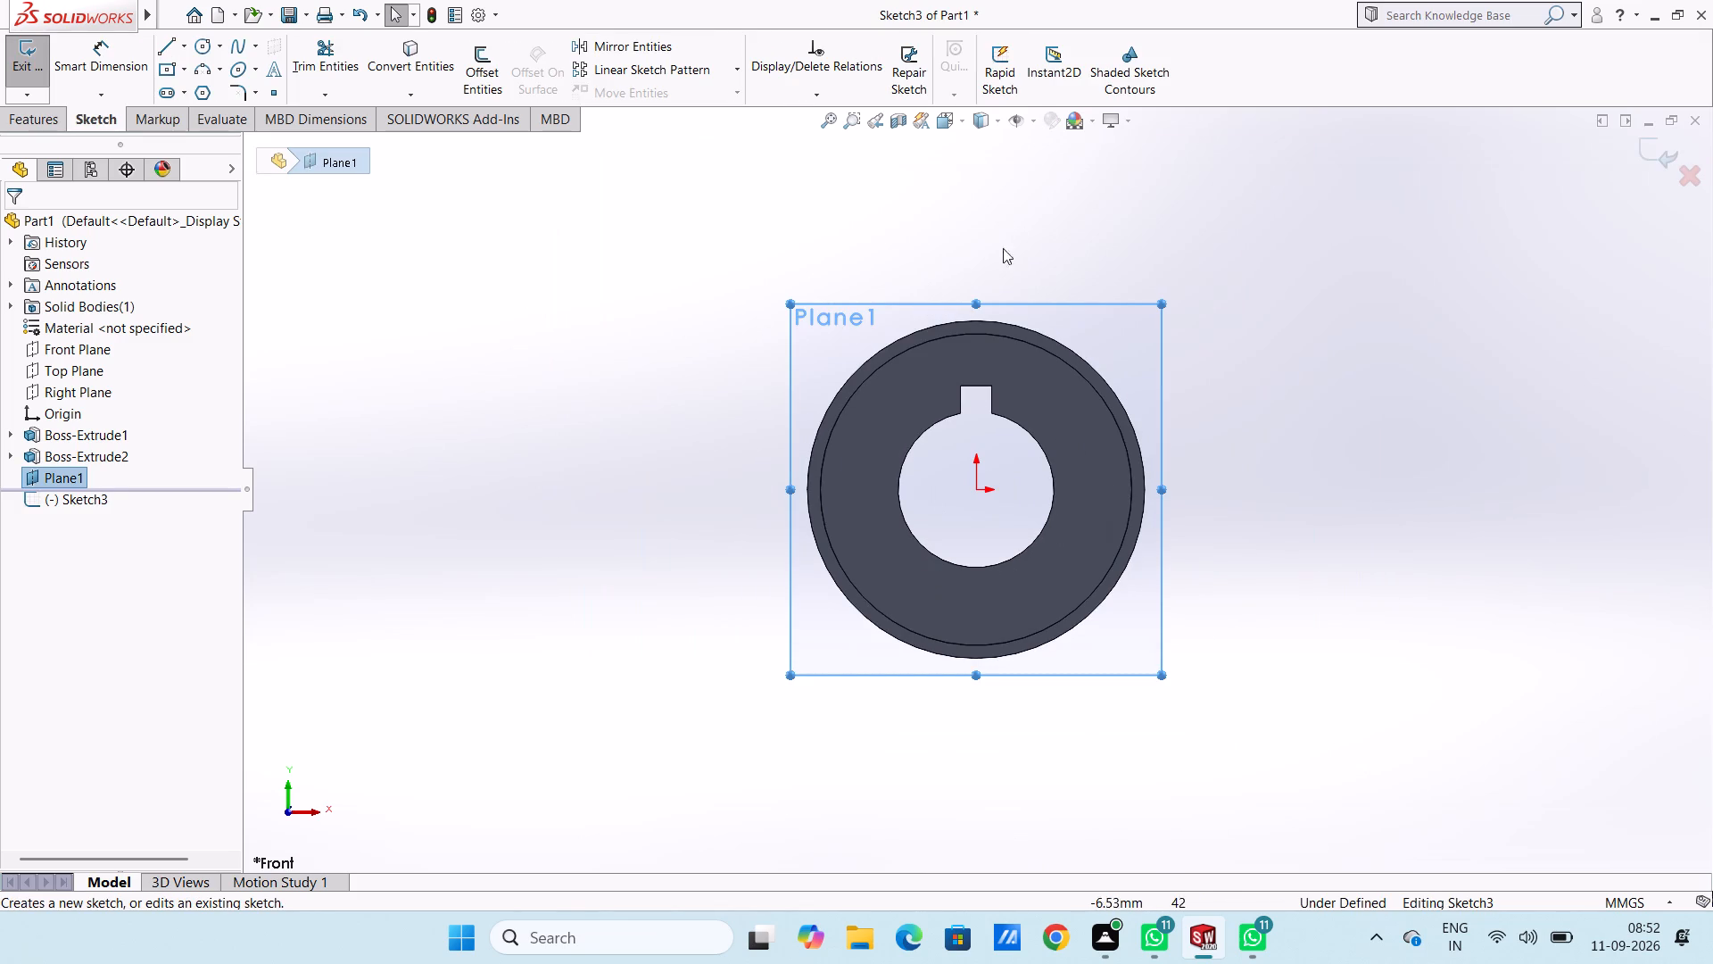
click(1068, 234)
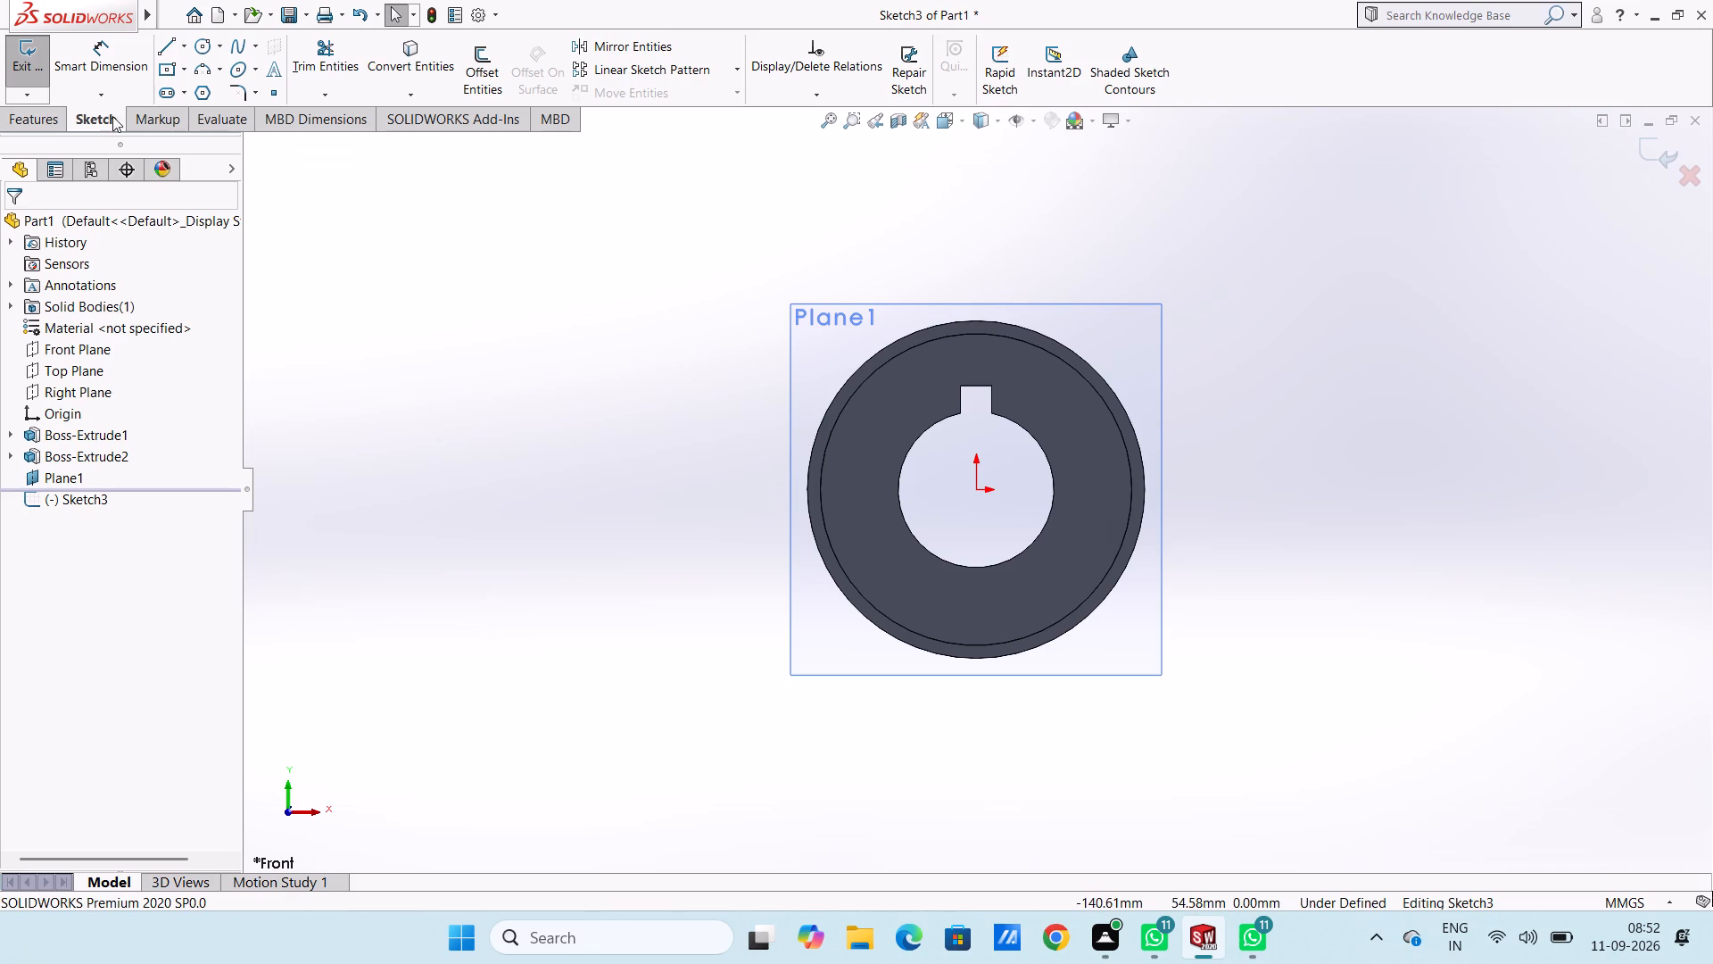
click(186, 73)
click(186, 98)
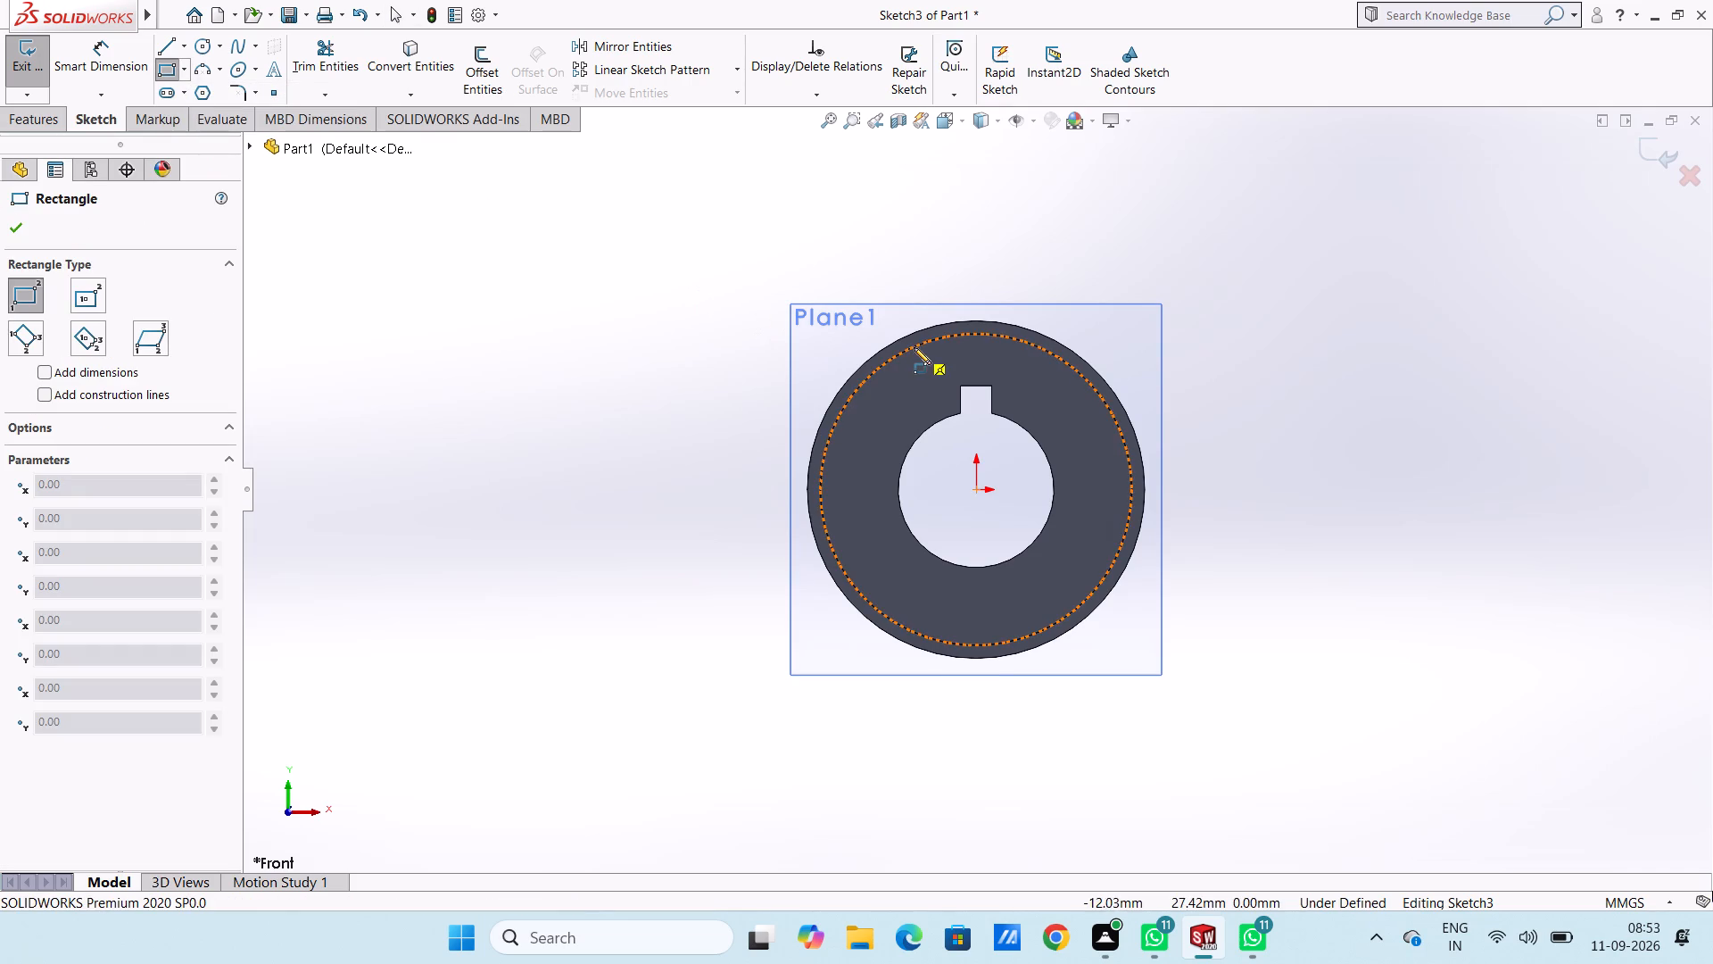
click(869, 357)
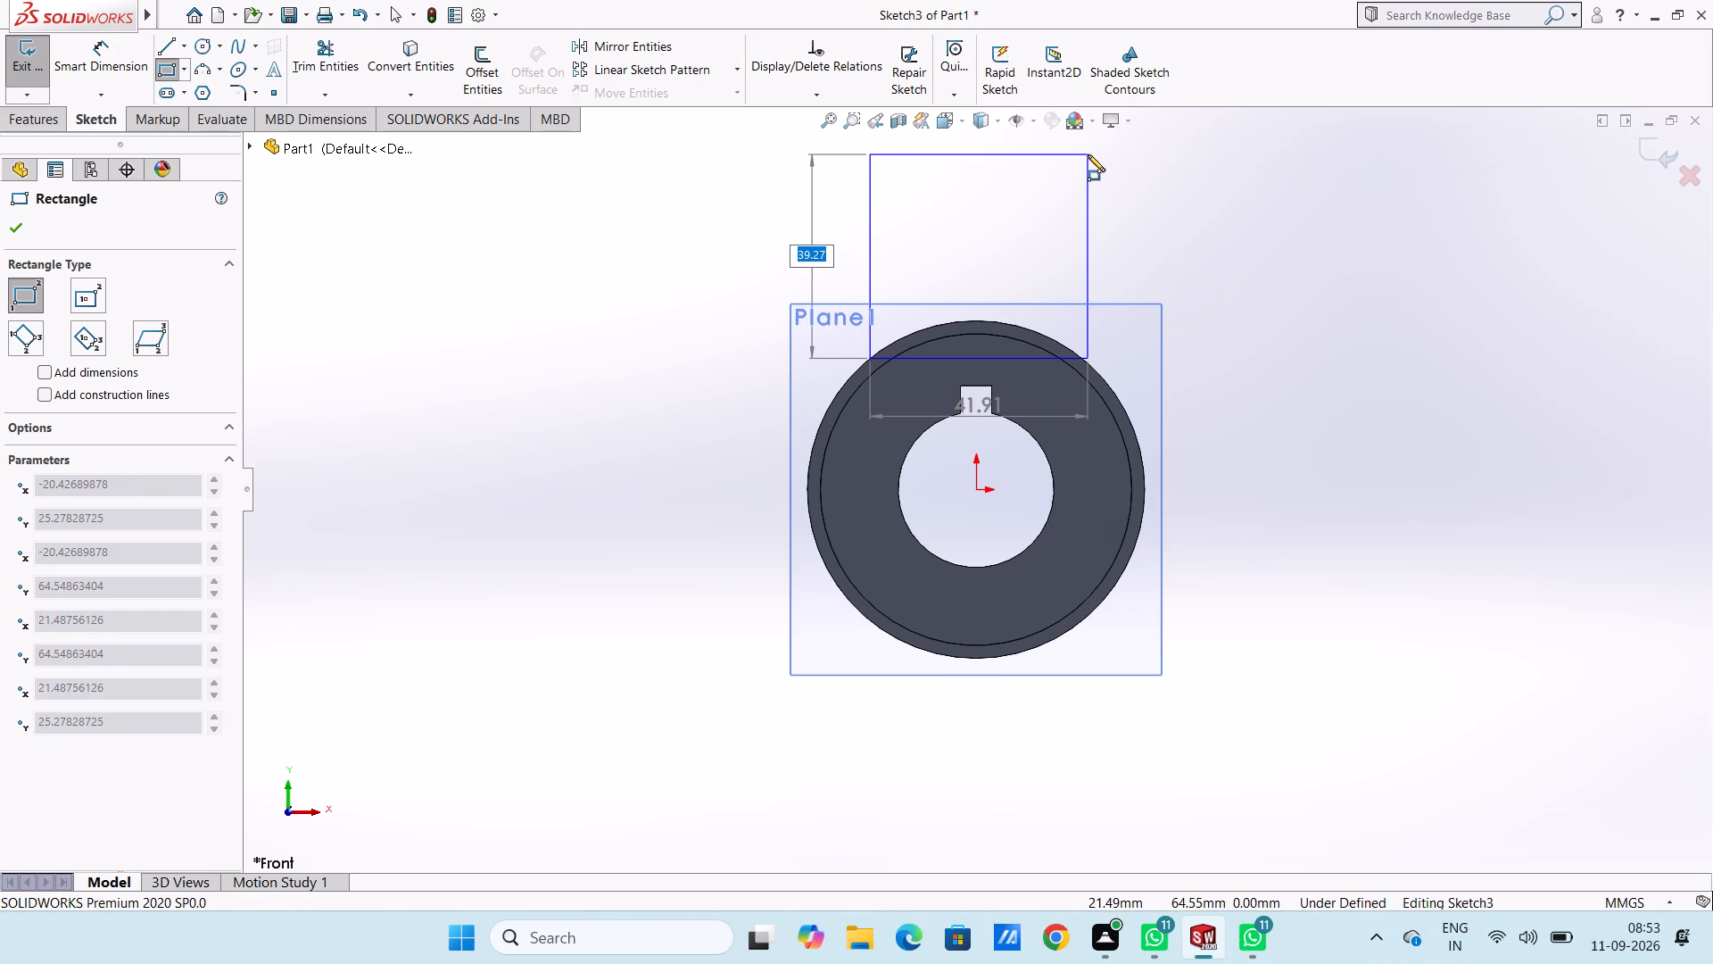
ctrl+scroll(1088, 155, up, 3)
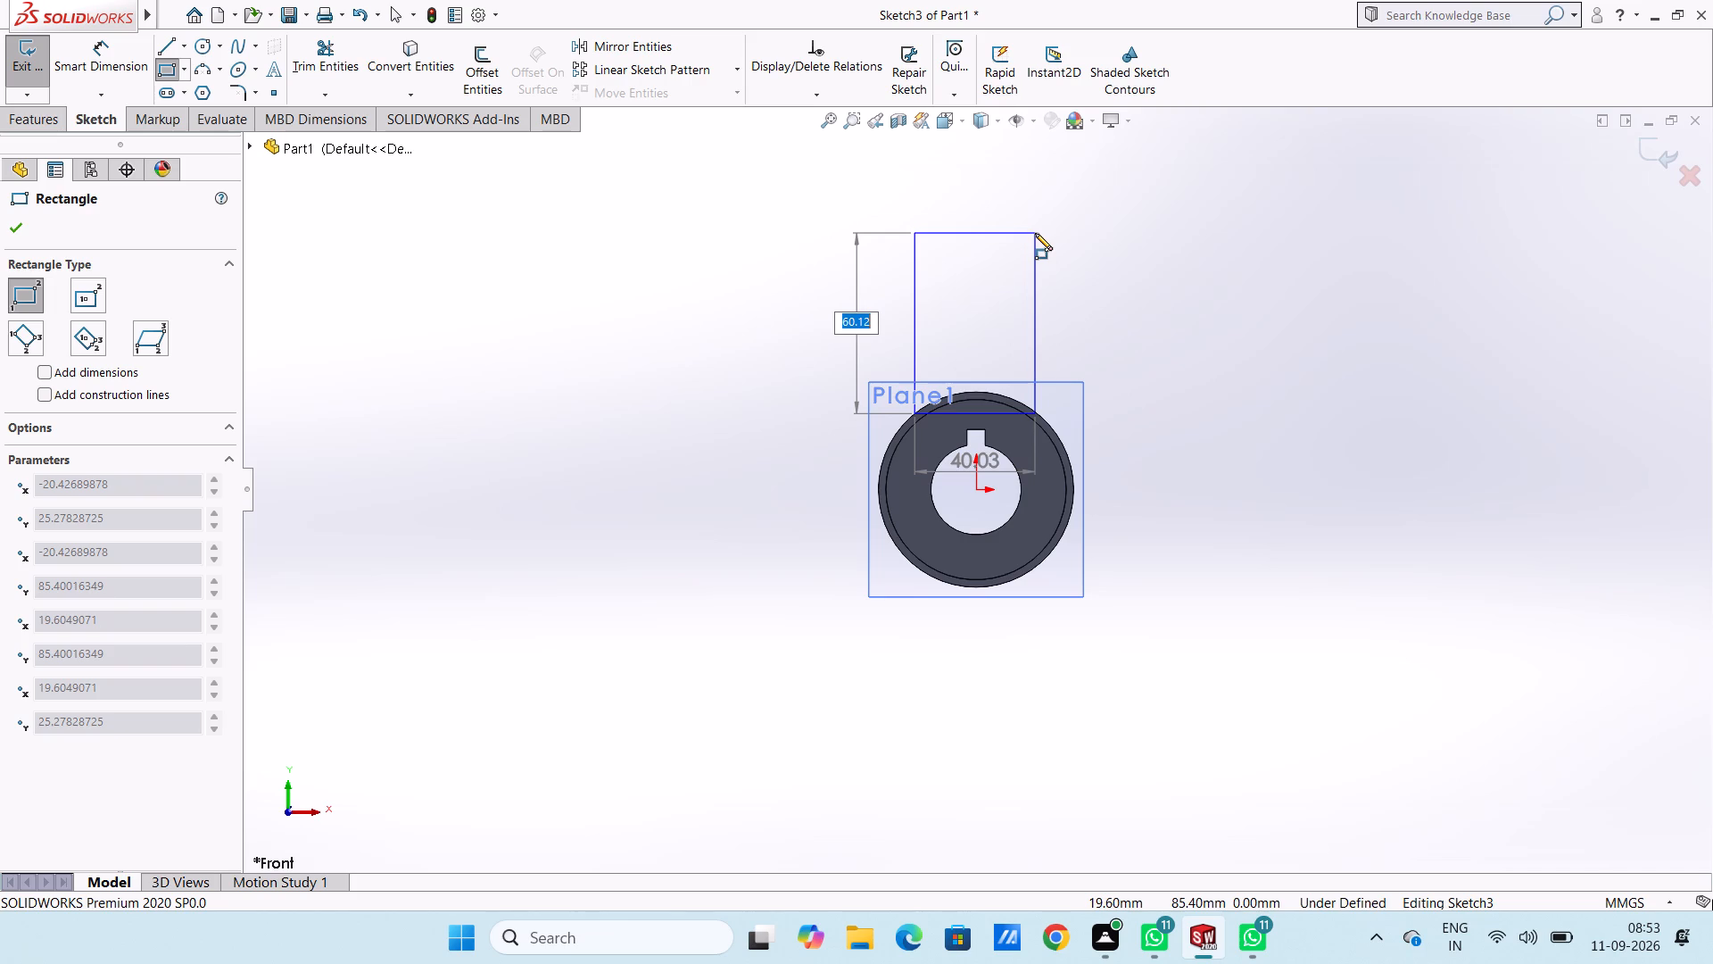
text(40)
key(Return)
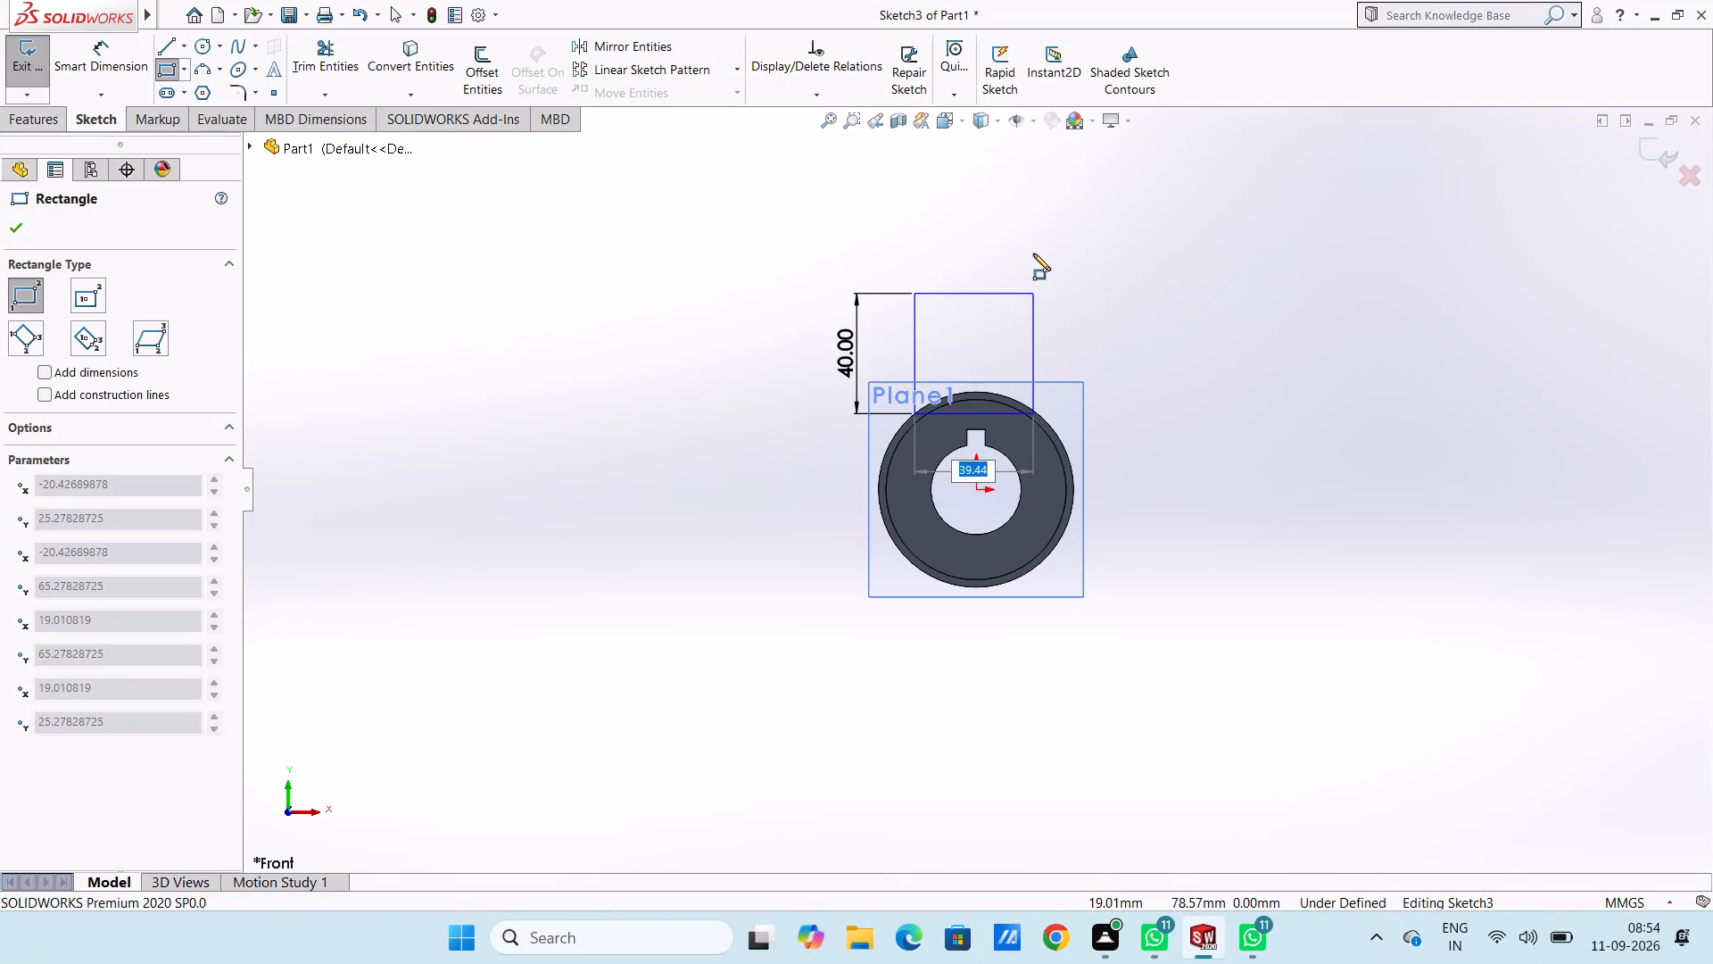
text(40)
key(Return)
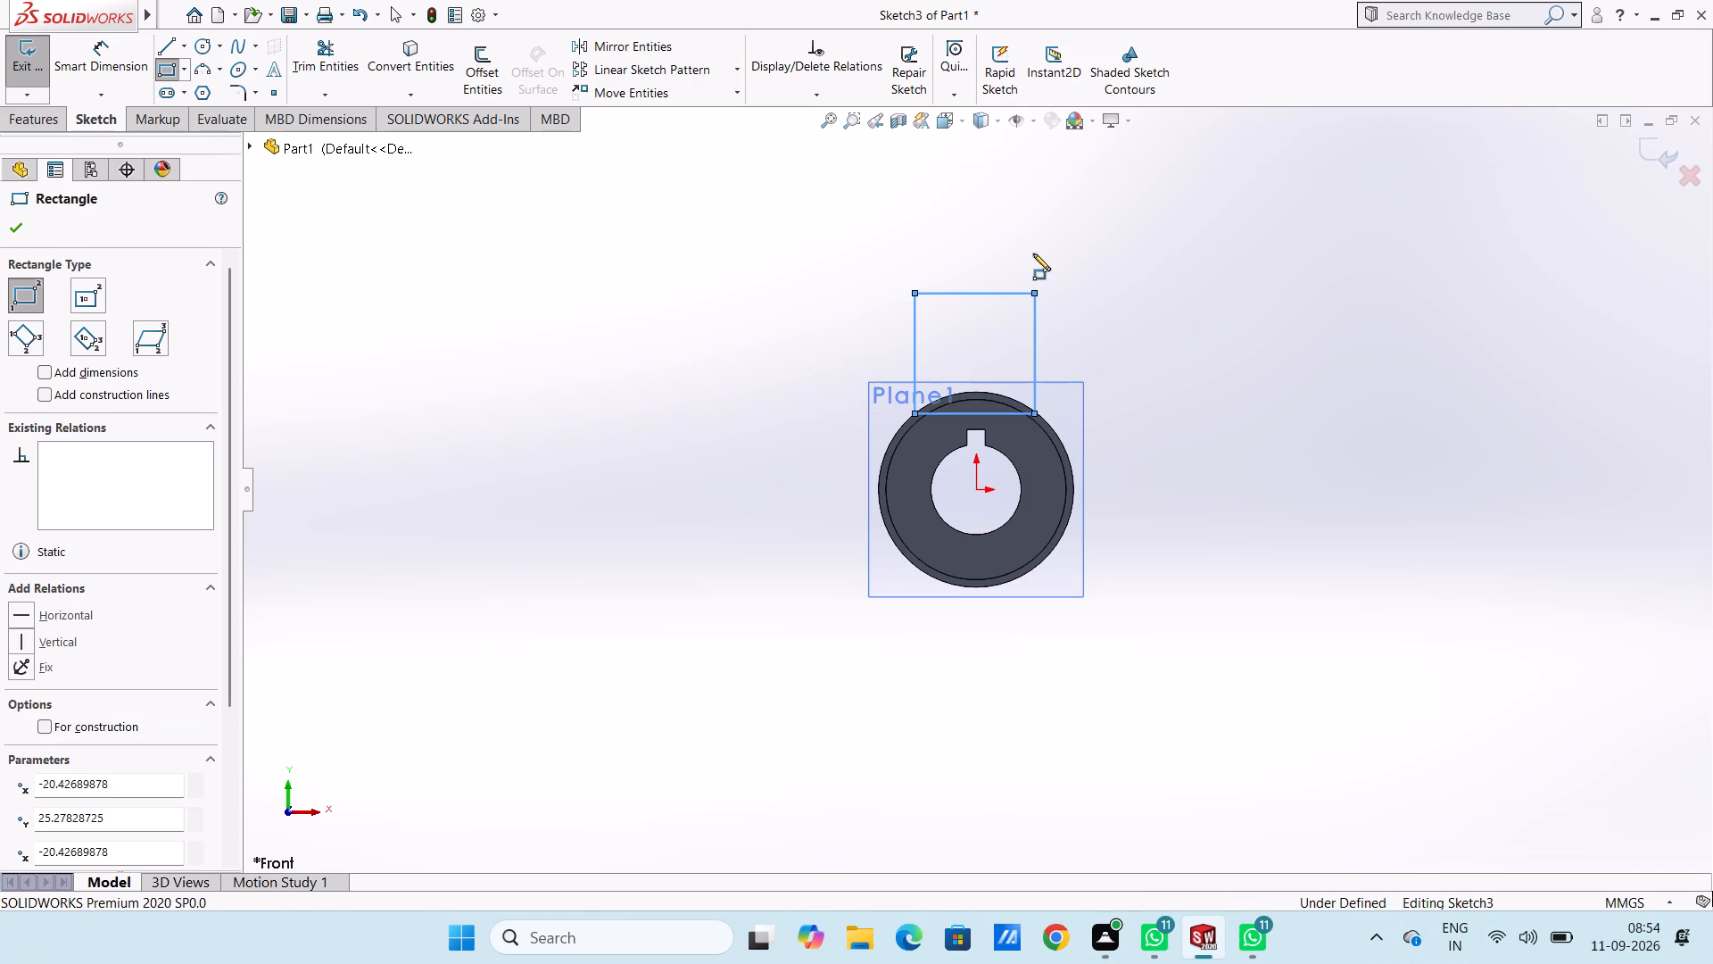
key(Escape)
key(Escape)
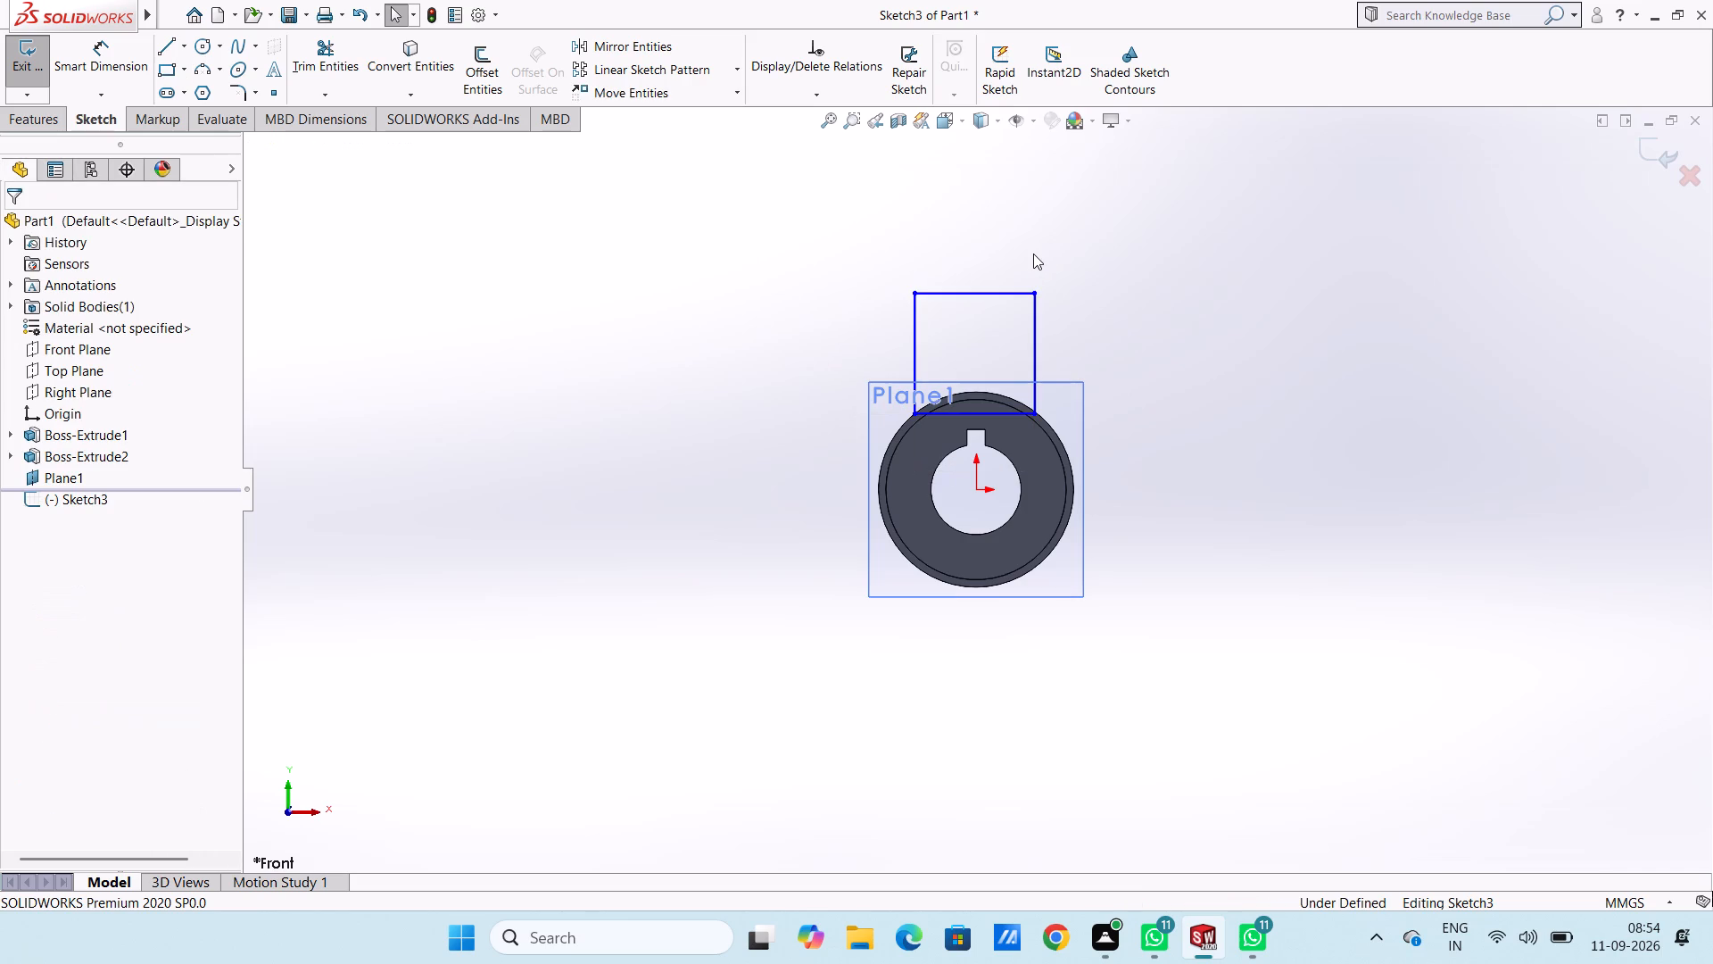
Dimension the rectangle's vertical side as 50 mm.
click(104, 55)
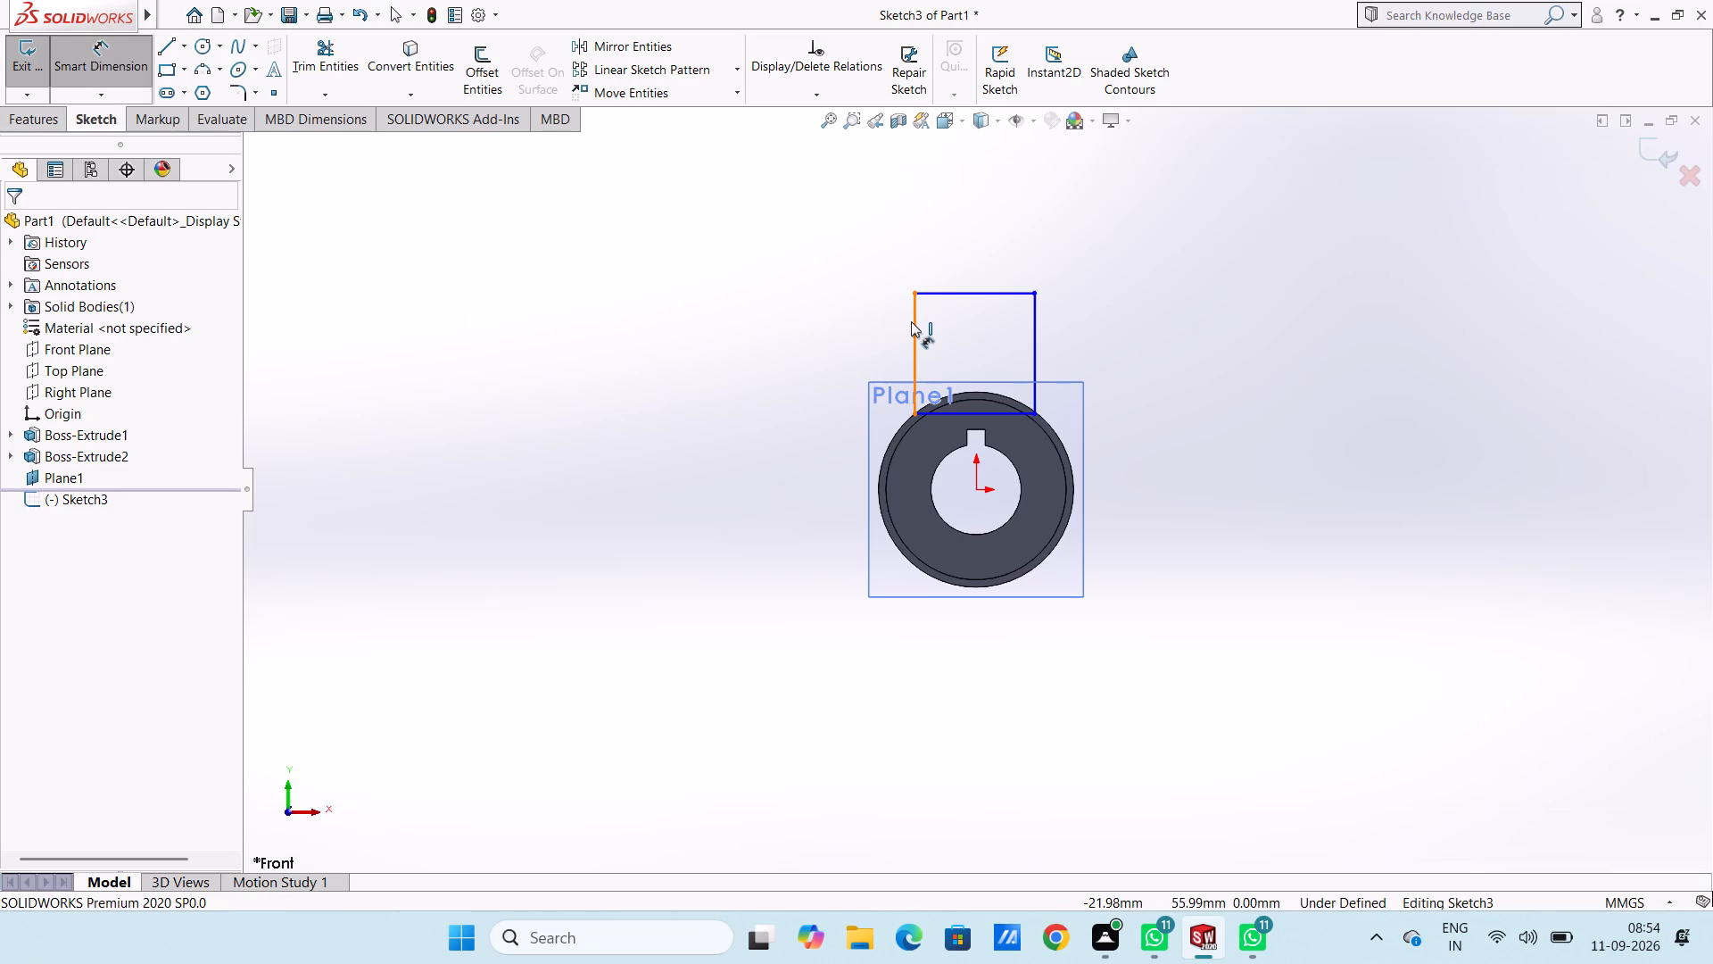
click(912, 322)
click(779, 295)
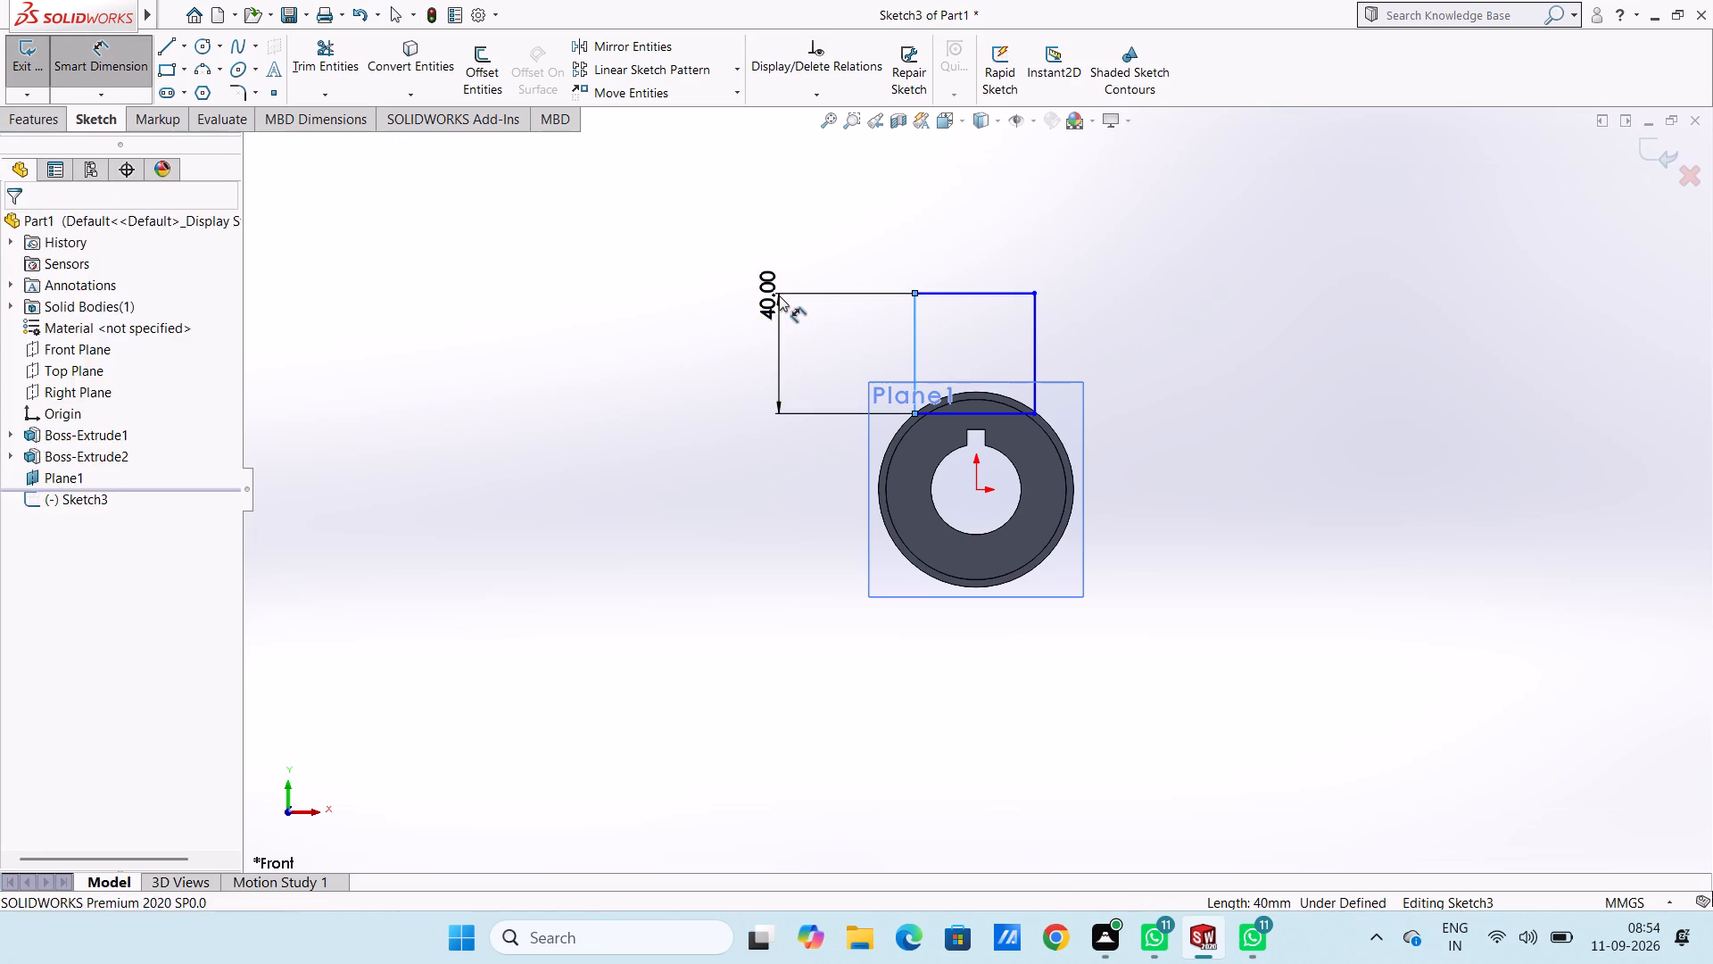
text(50)
key(Return)
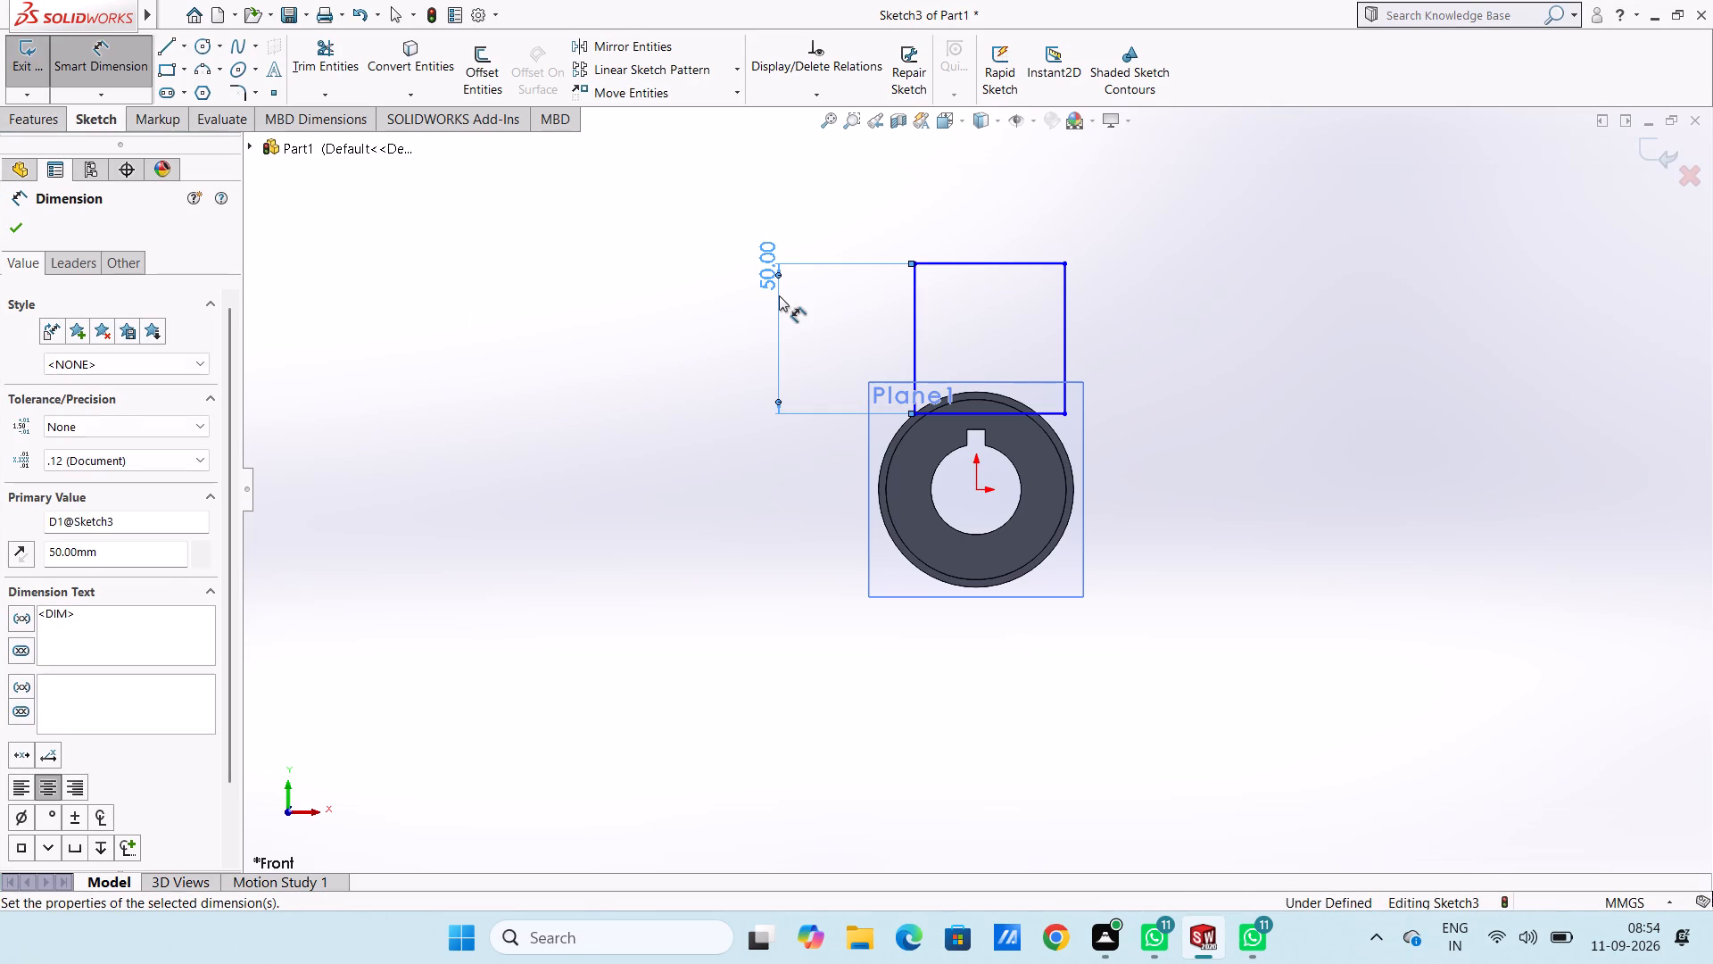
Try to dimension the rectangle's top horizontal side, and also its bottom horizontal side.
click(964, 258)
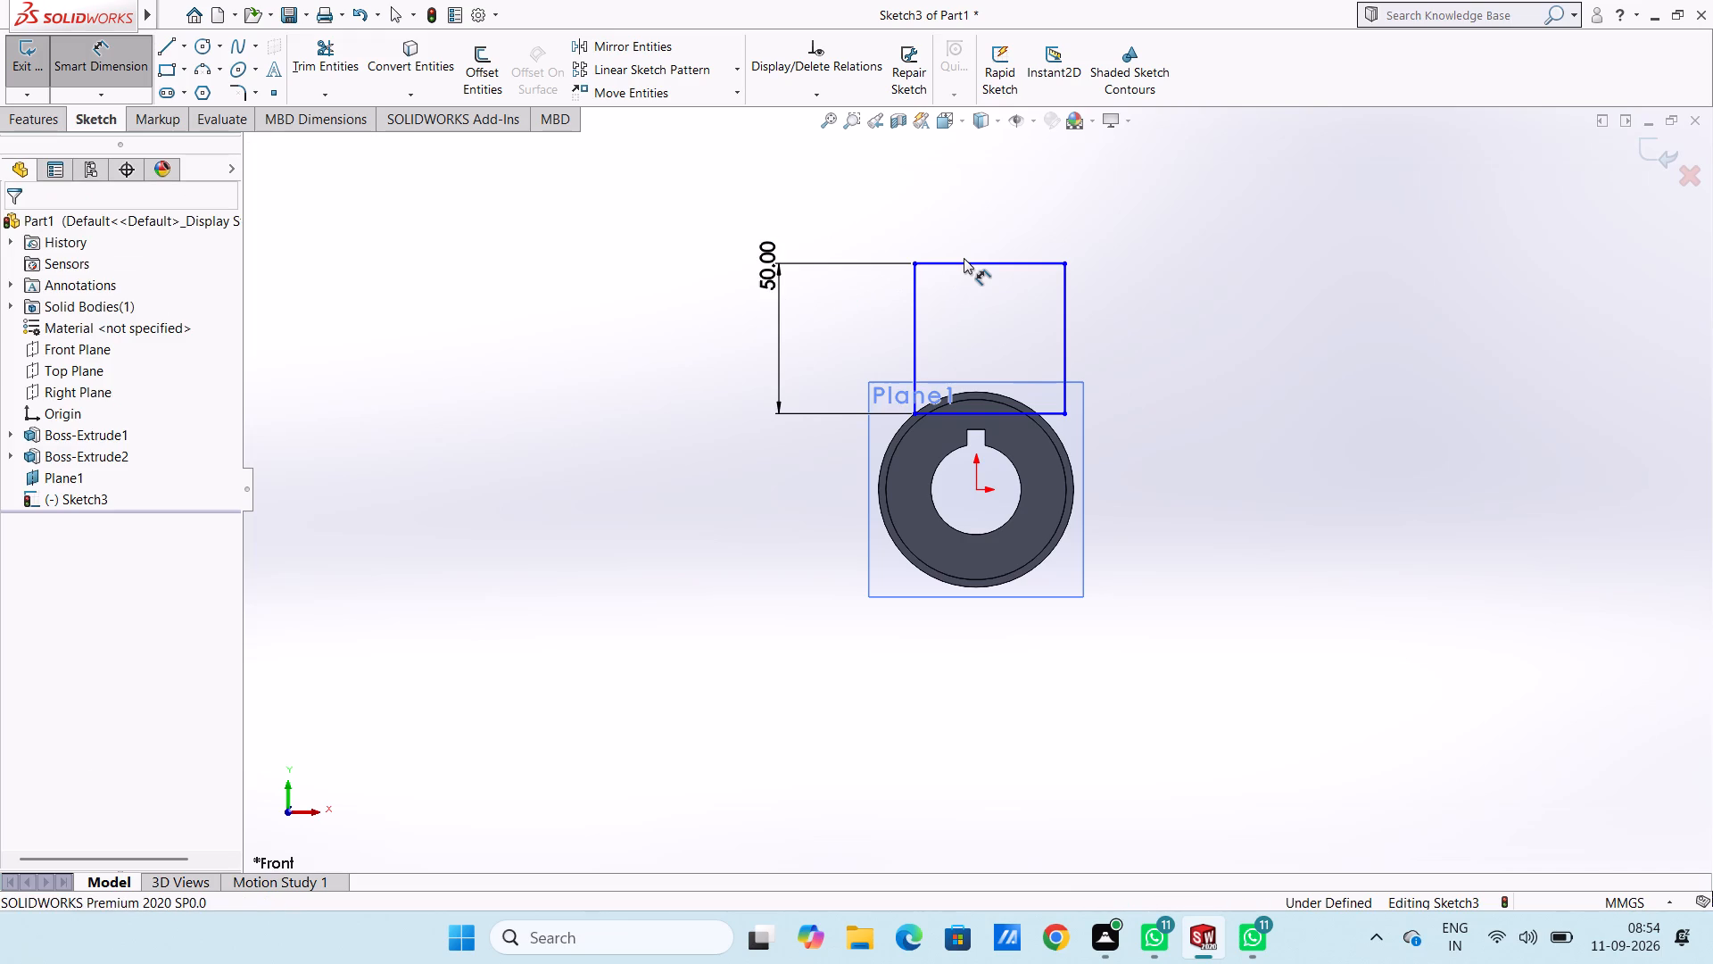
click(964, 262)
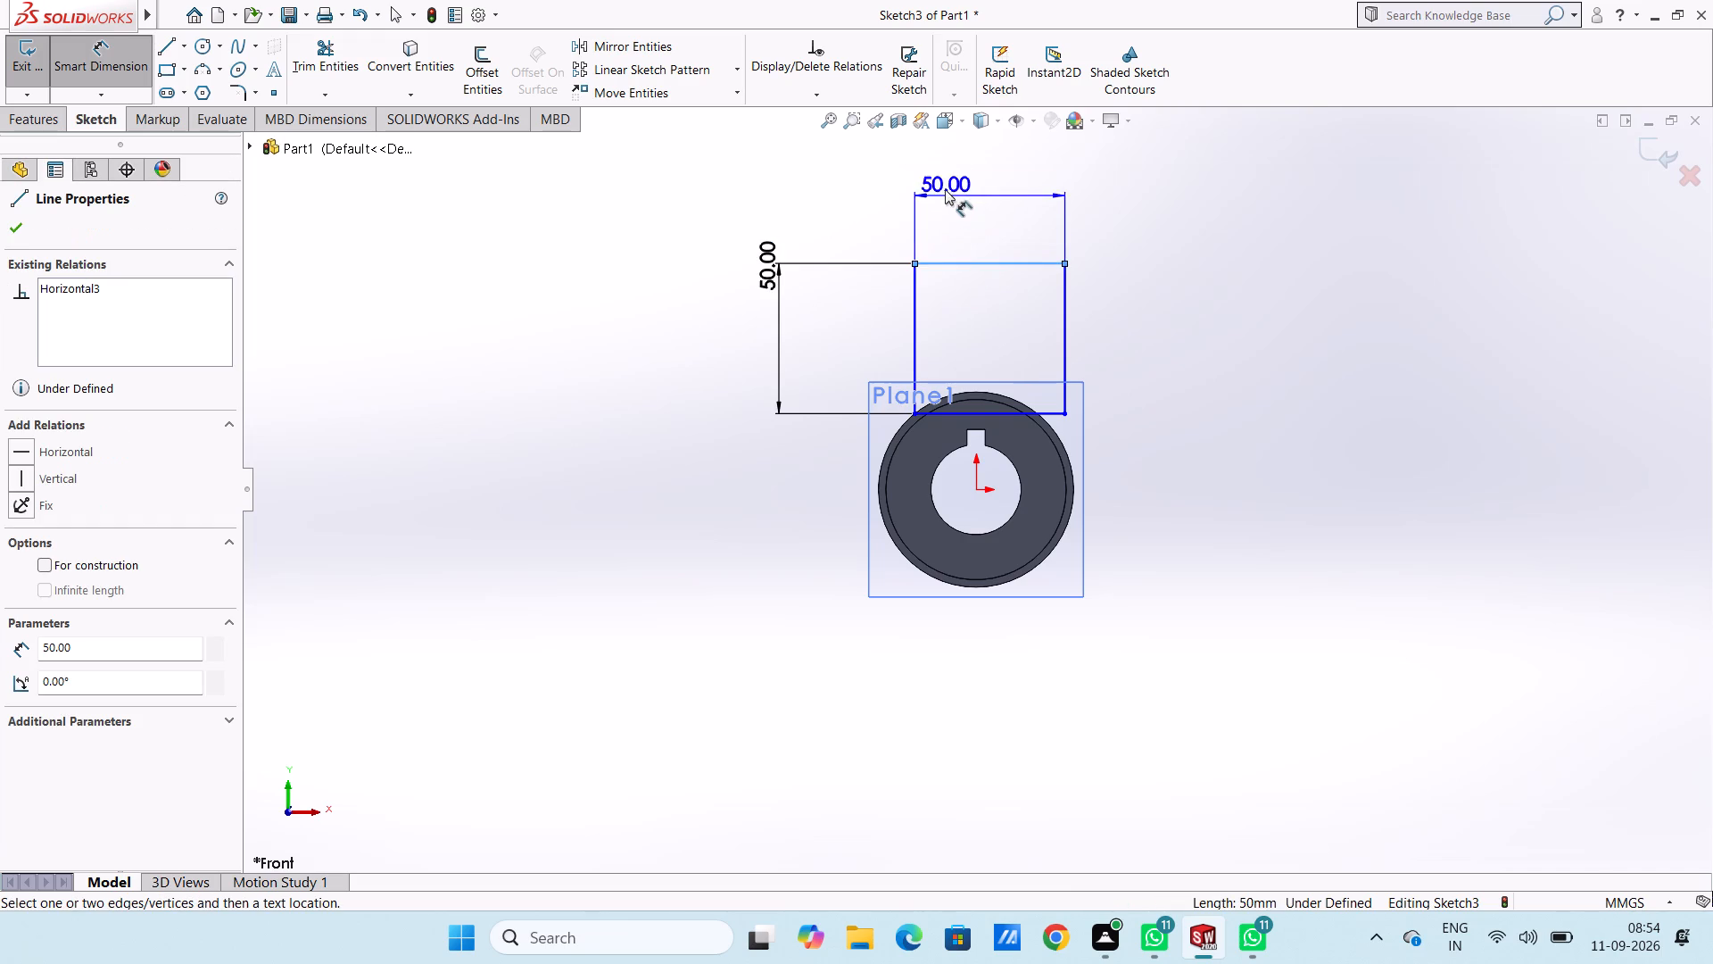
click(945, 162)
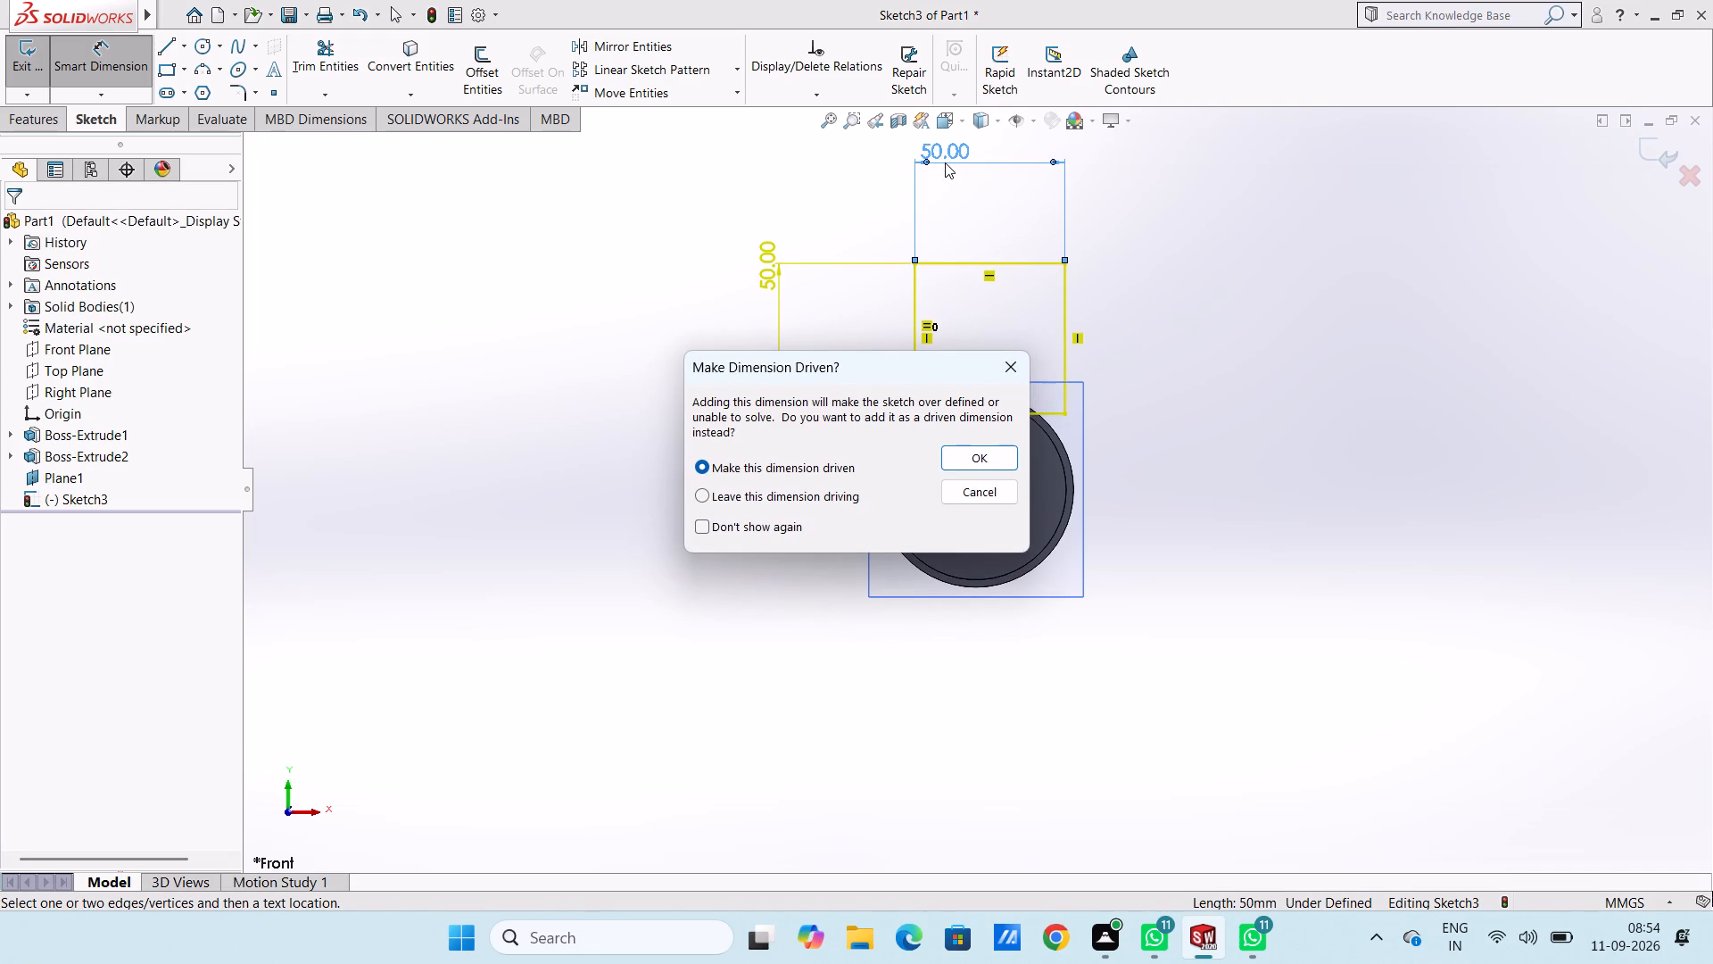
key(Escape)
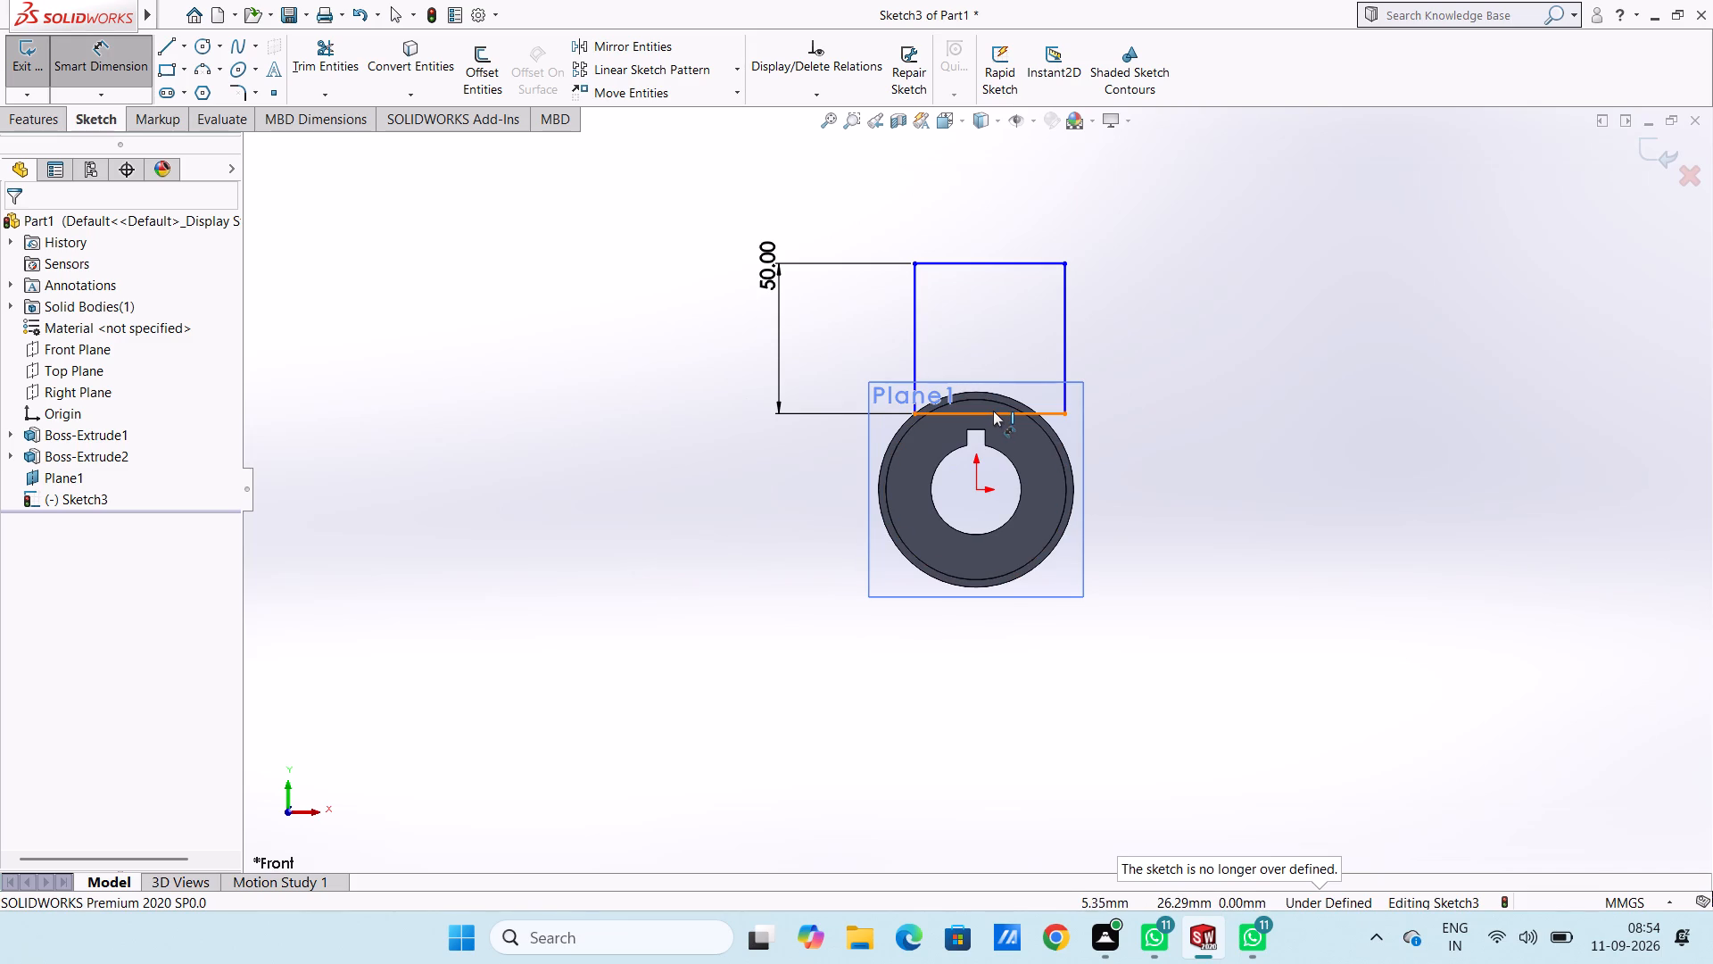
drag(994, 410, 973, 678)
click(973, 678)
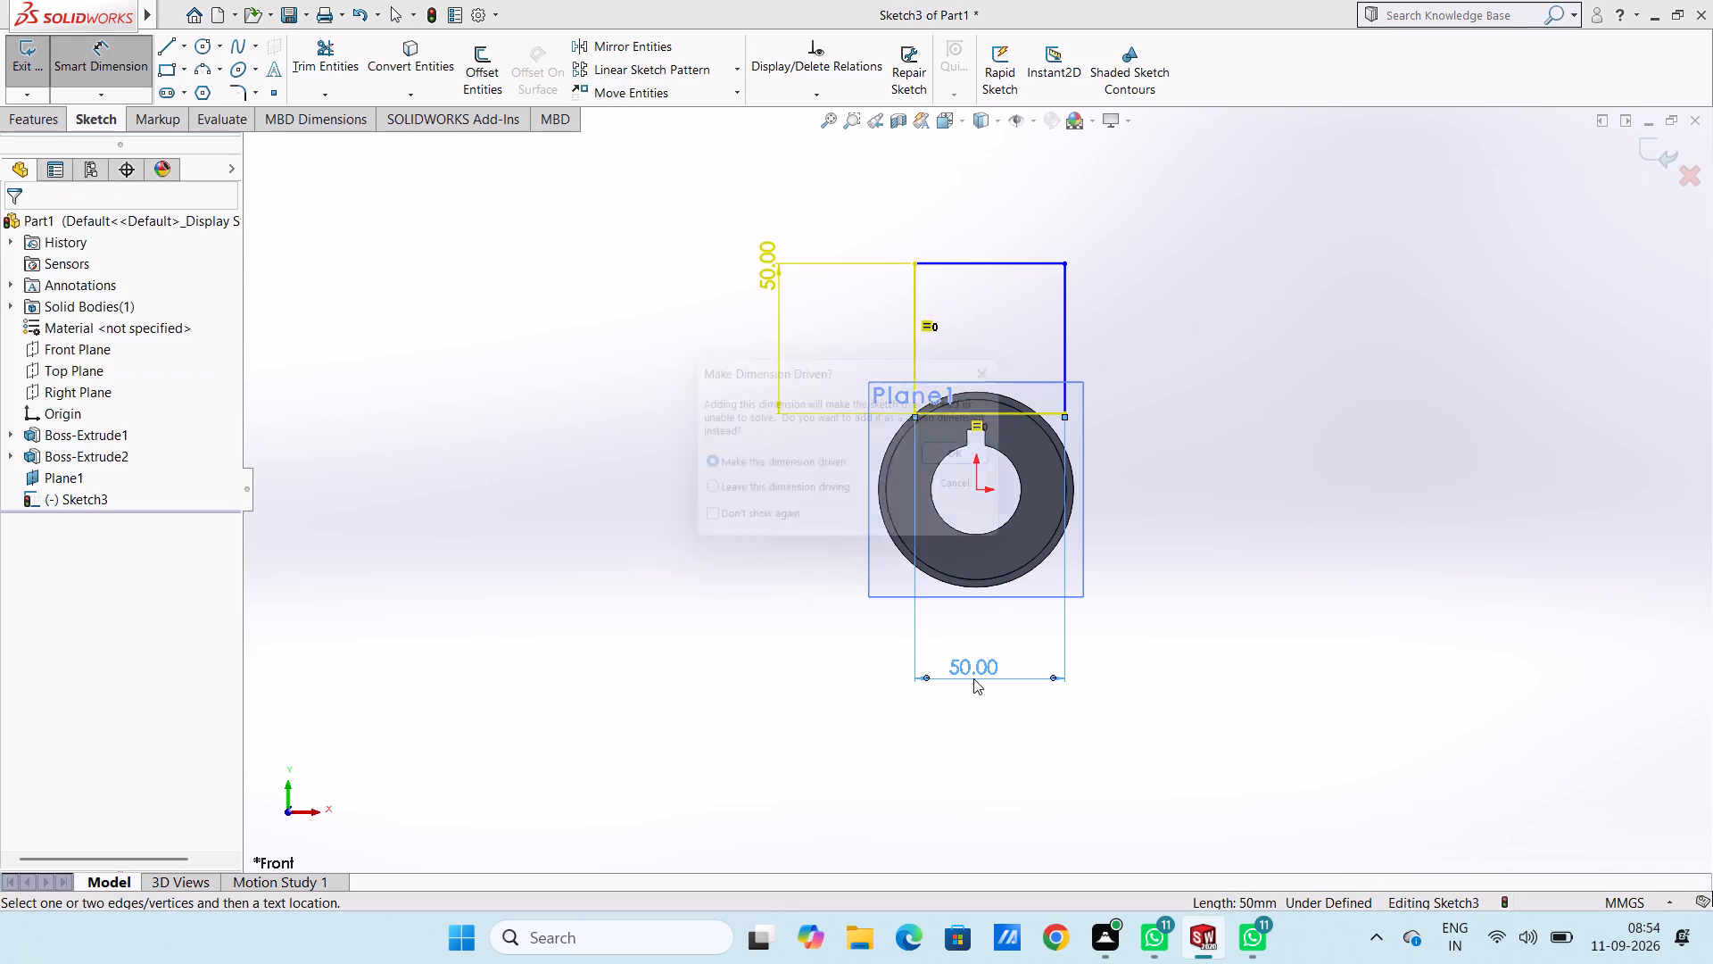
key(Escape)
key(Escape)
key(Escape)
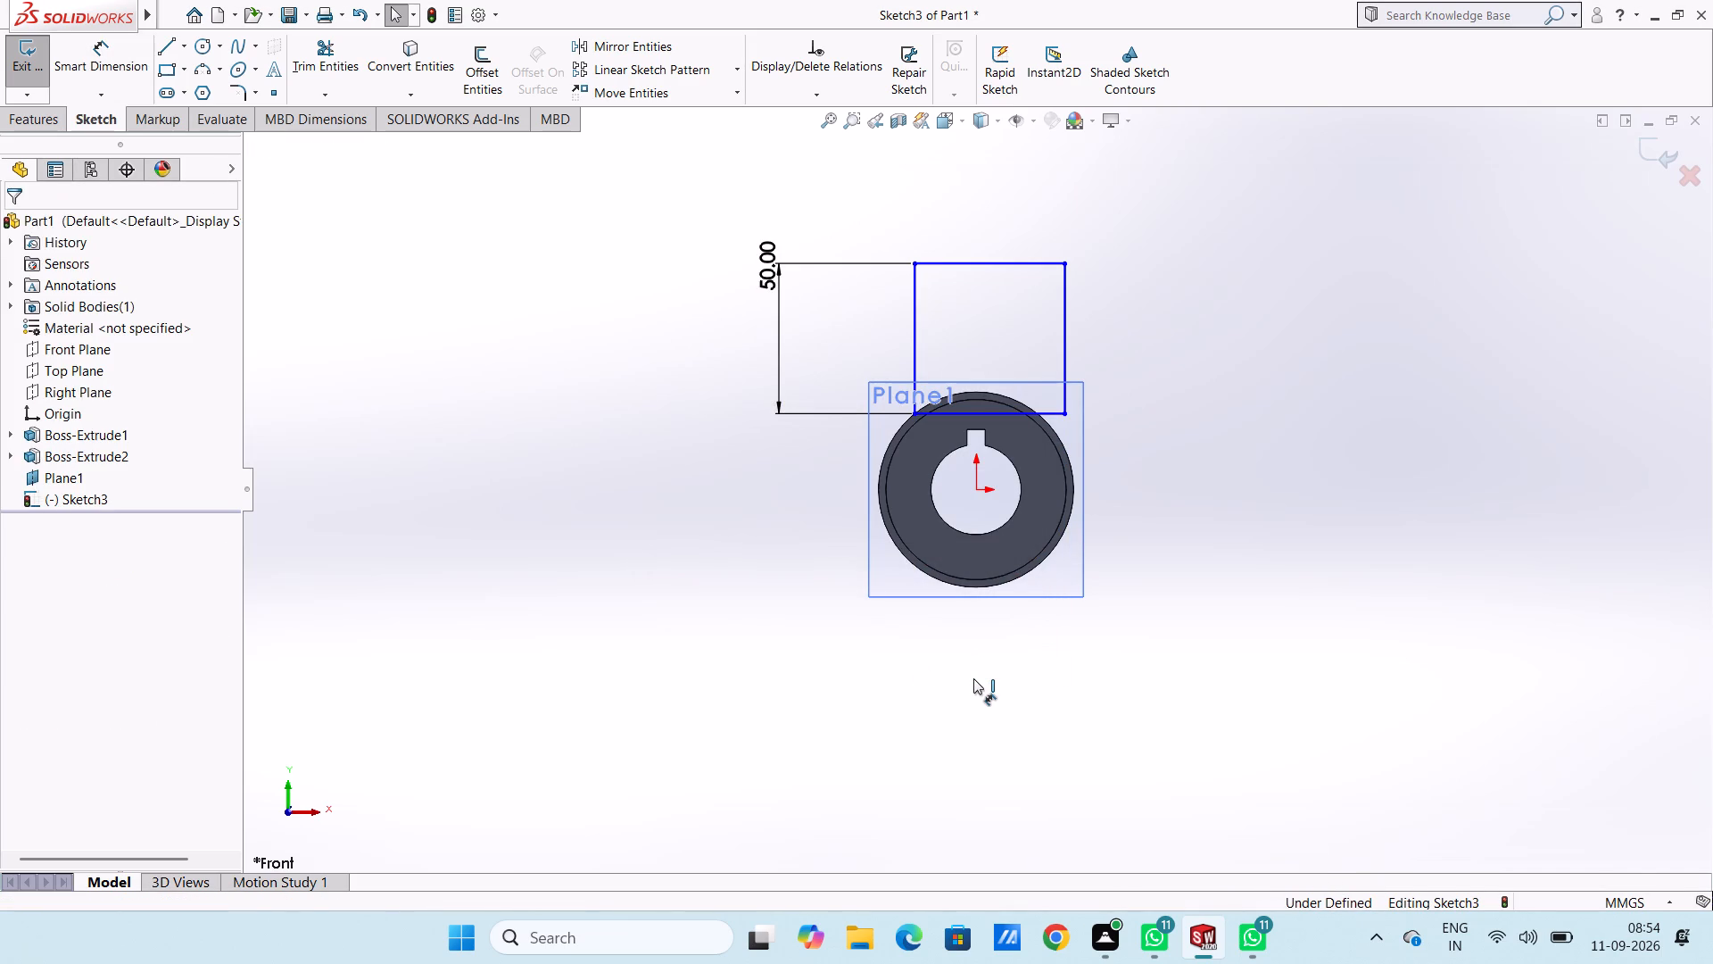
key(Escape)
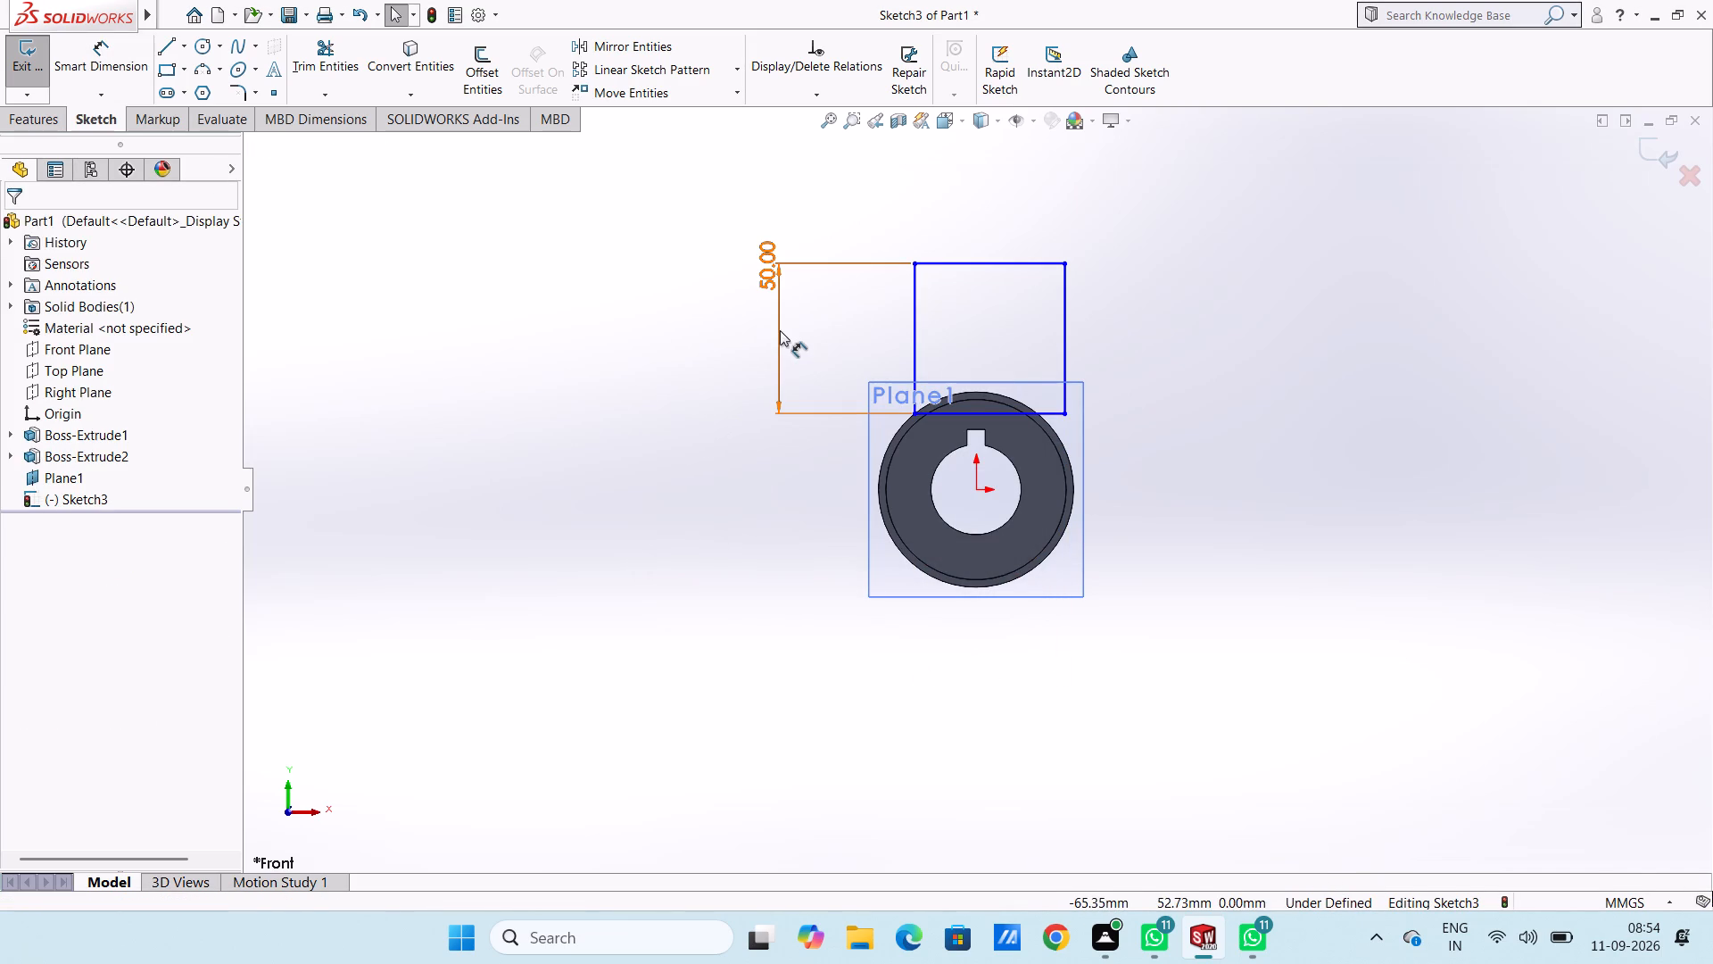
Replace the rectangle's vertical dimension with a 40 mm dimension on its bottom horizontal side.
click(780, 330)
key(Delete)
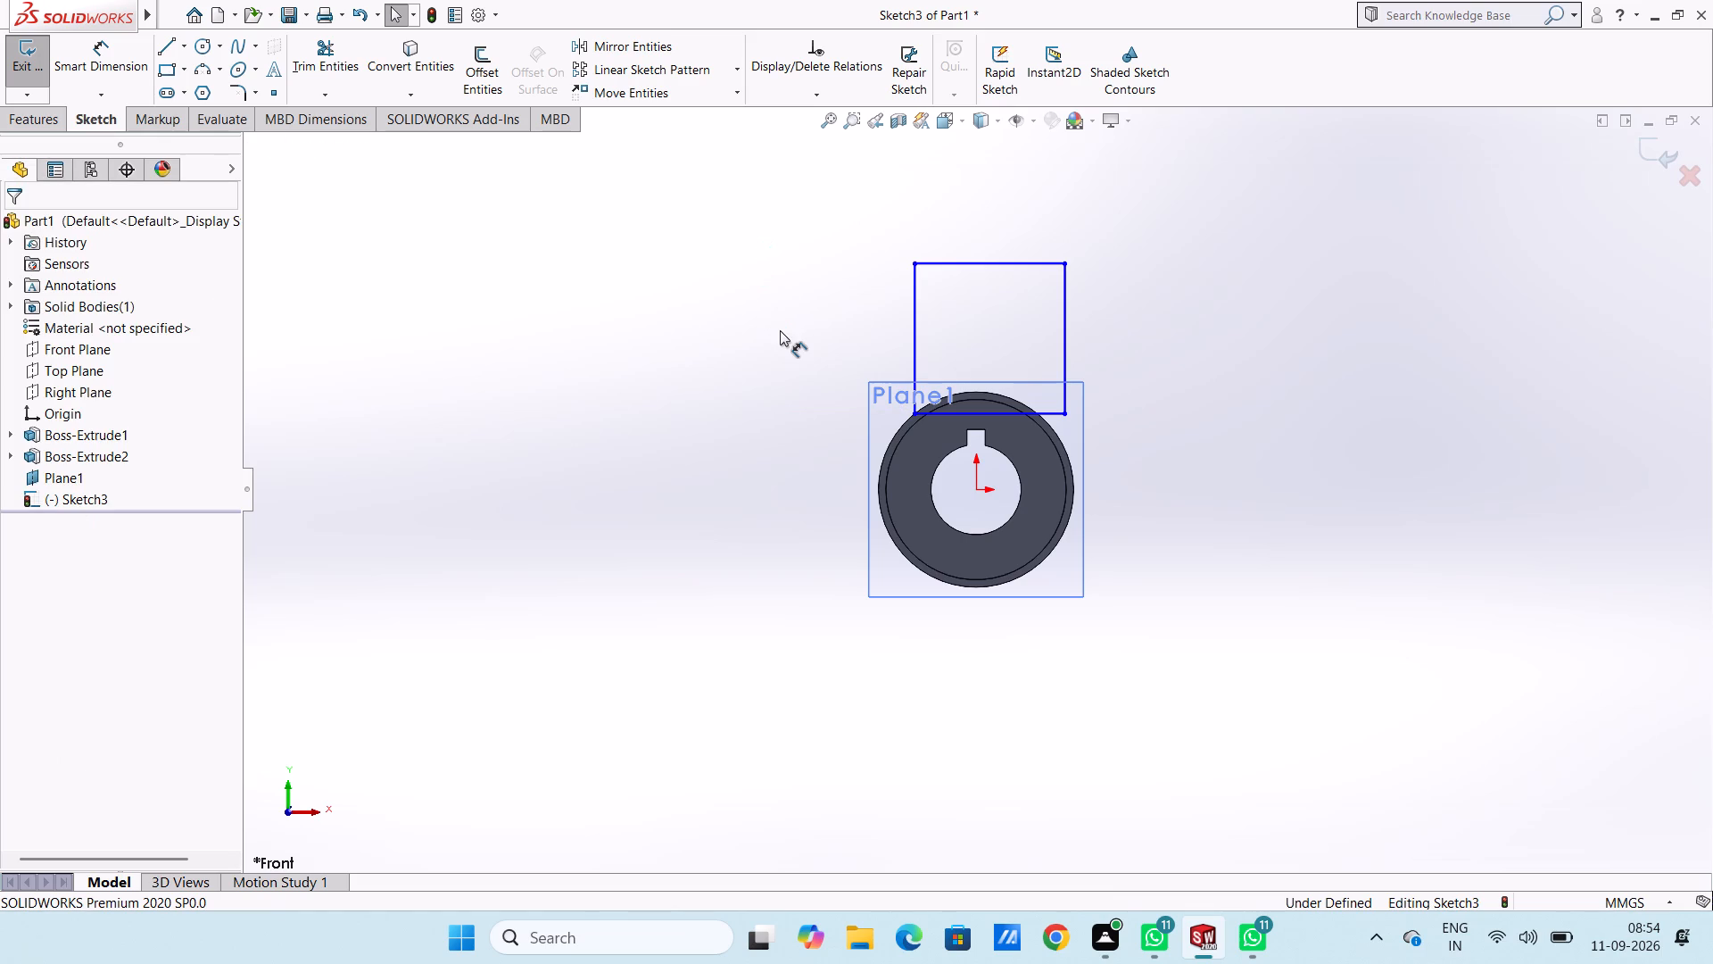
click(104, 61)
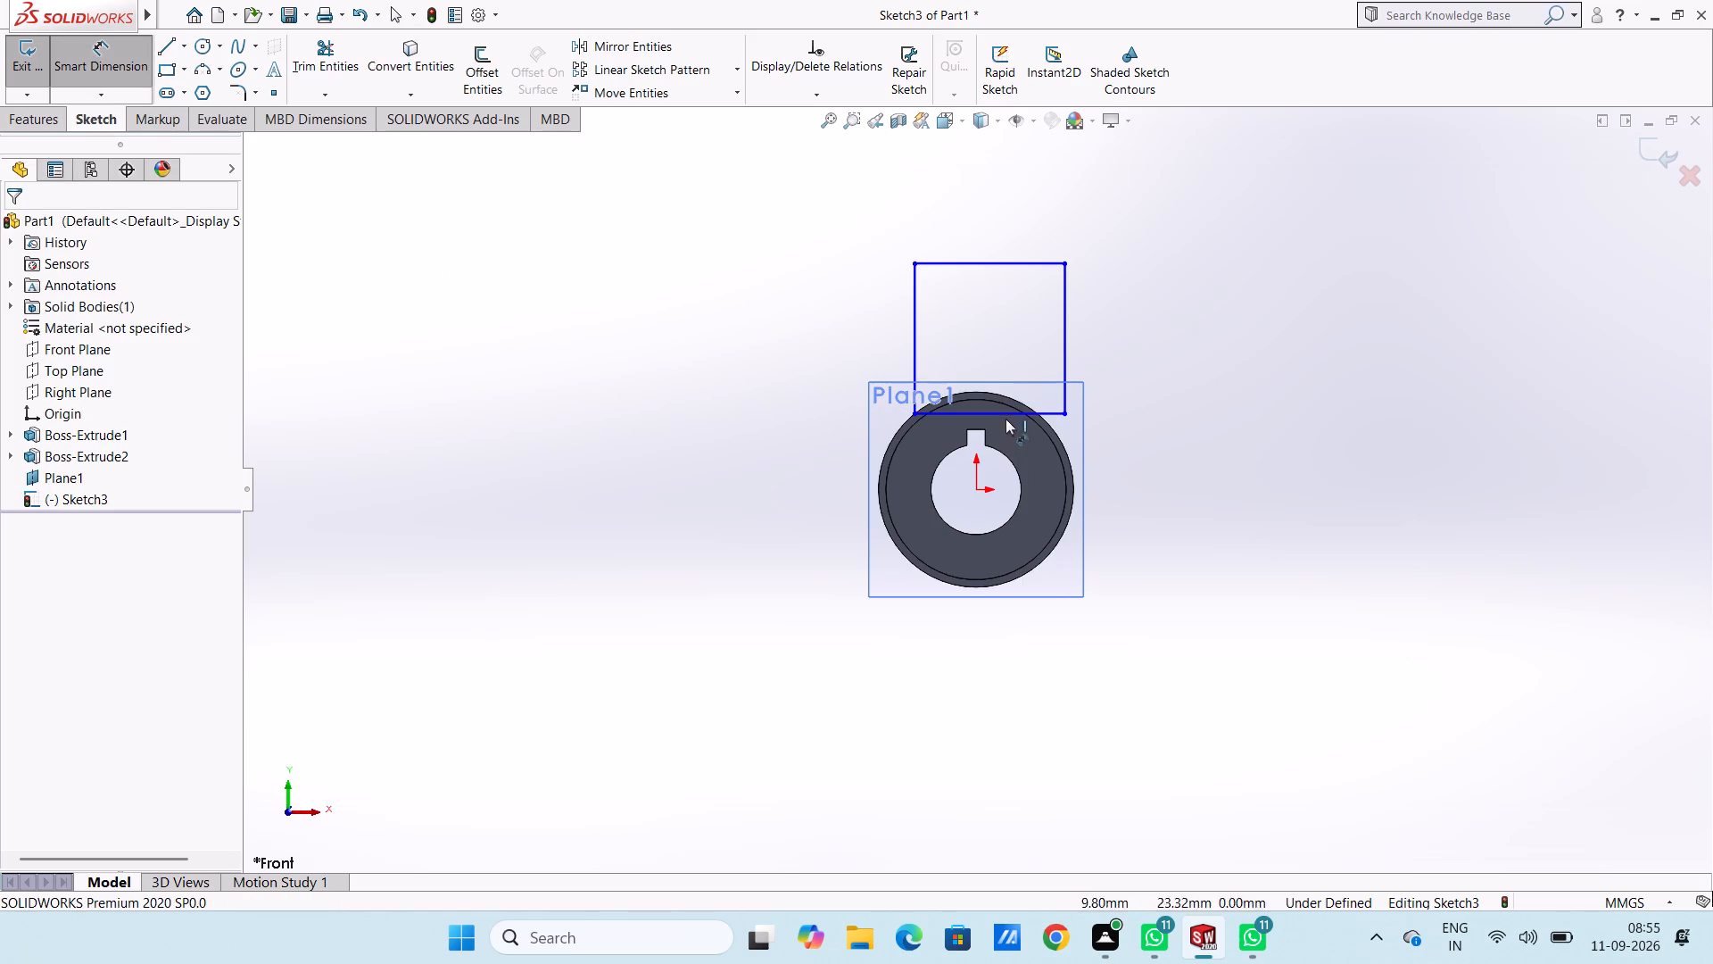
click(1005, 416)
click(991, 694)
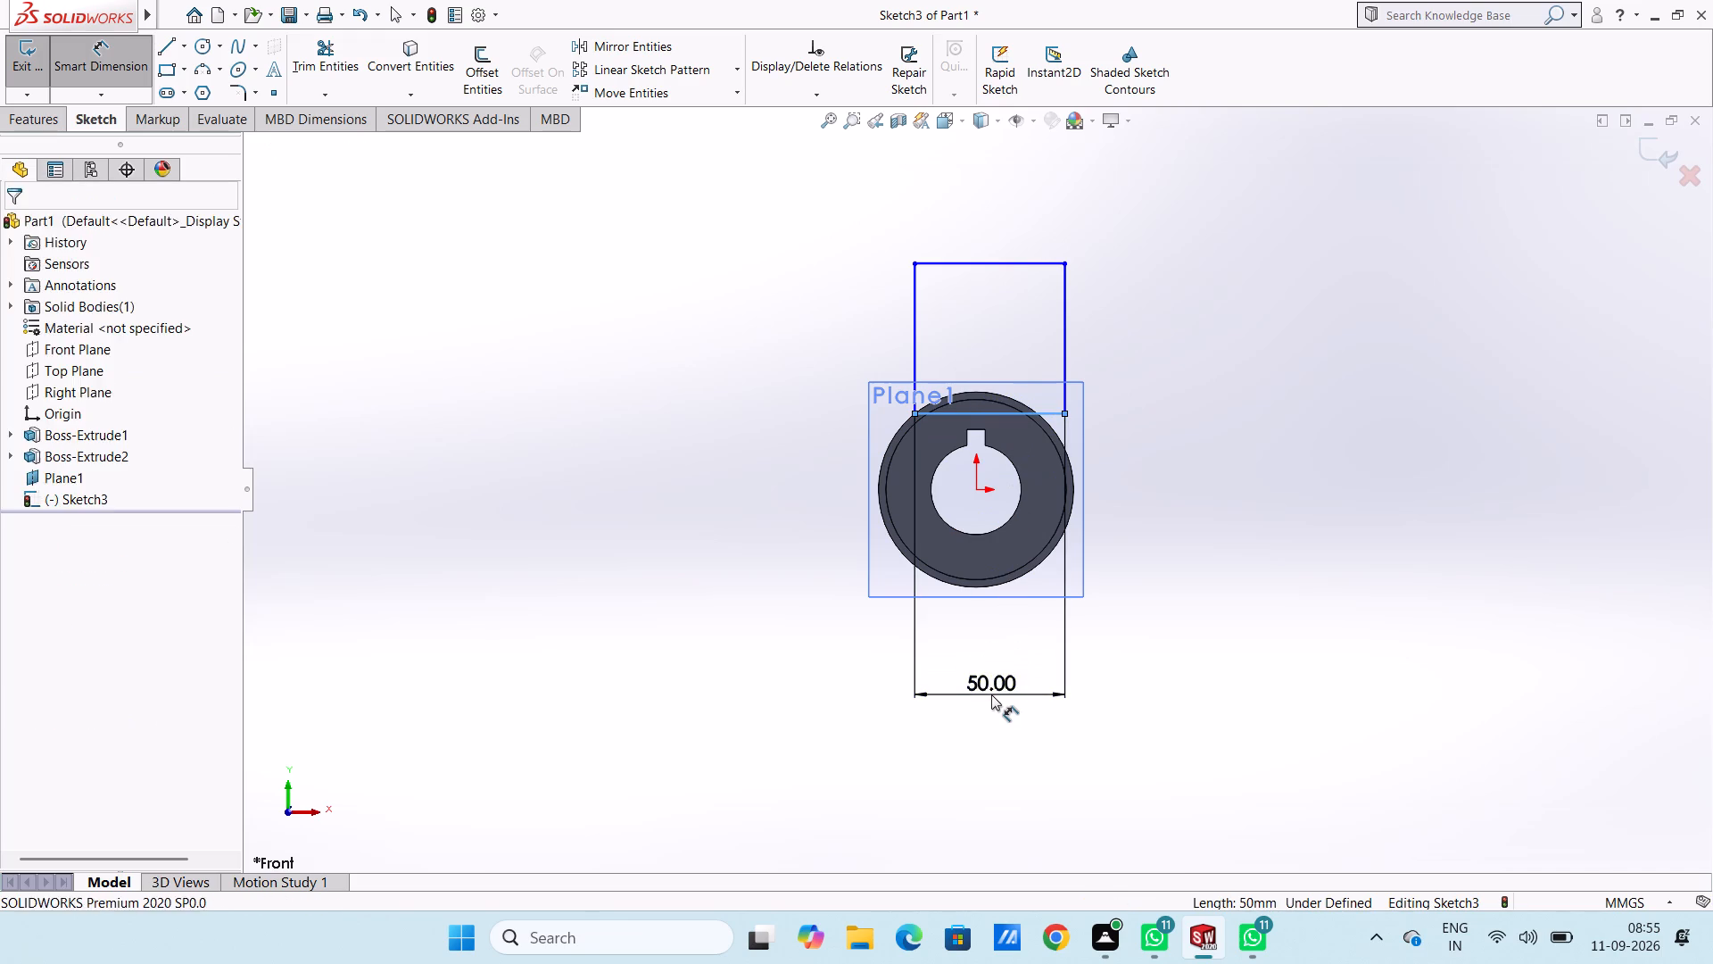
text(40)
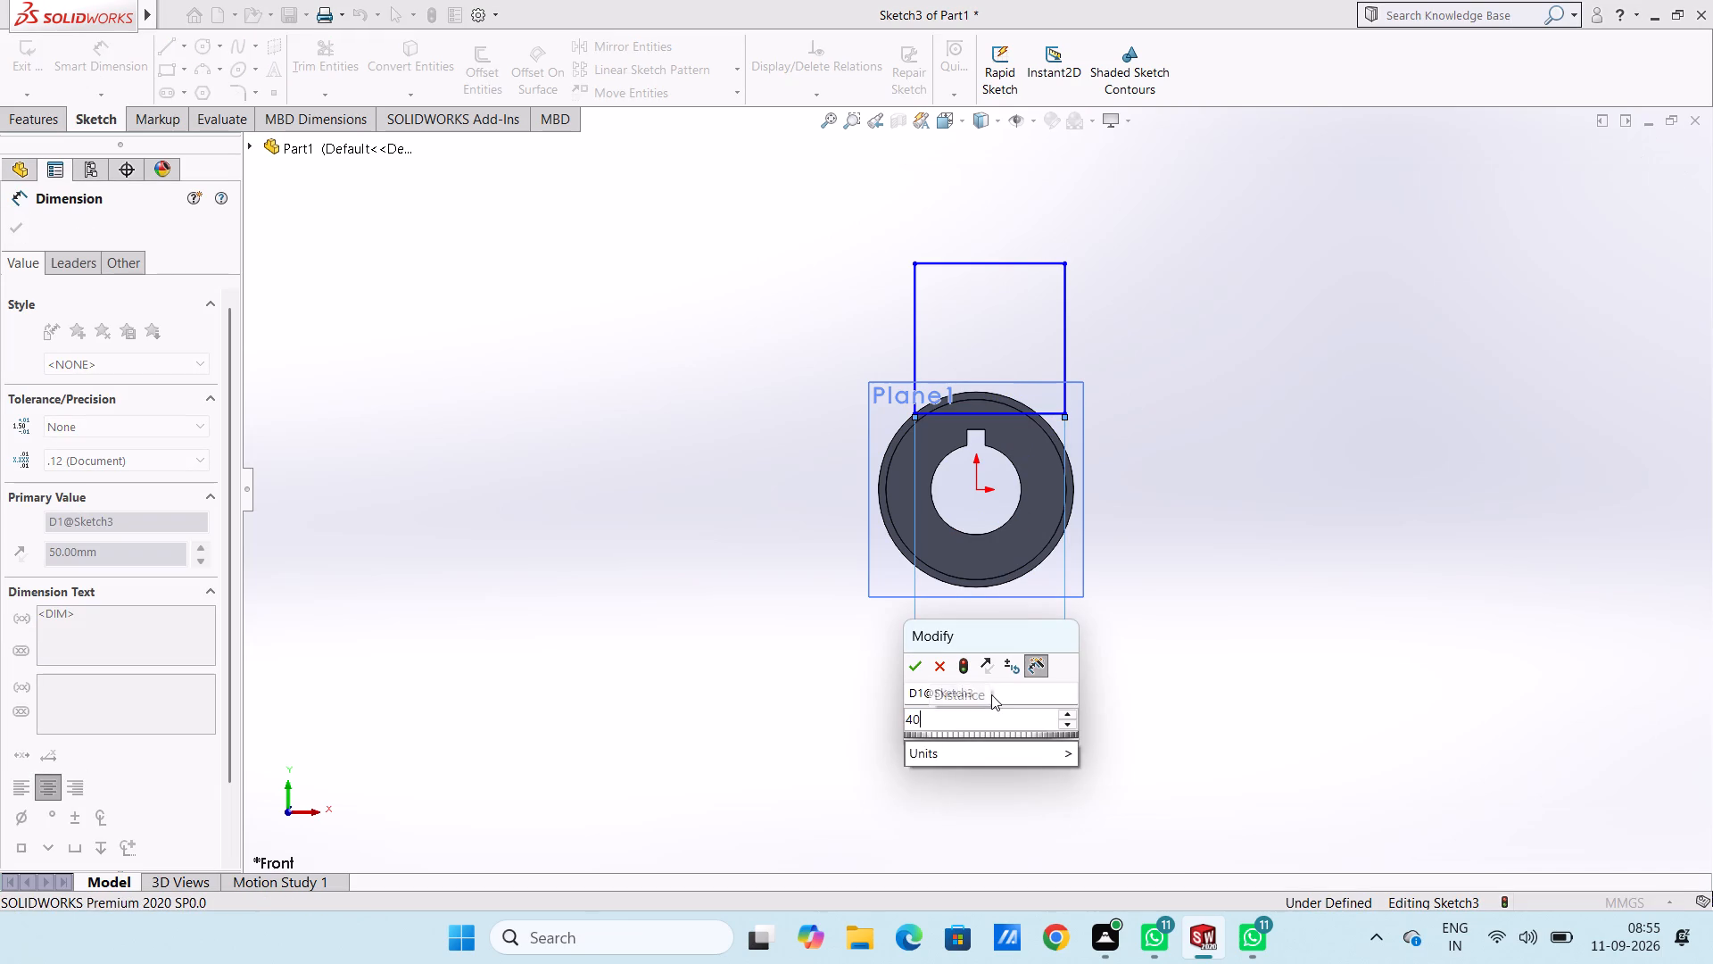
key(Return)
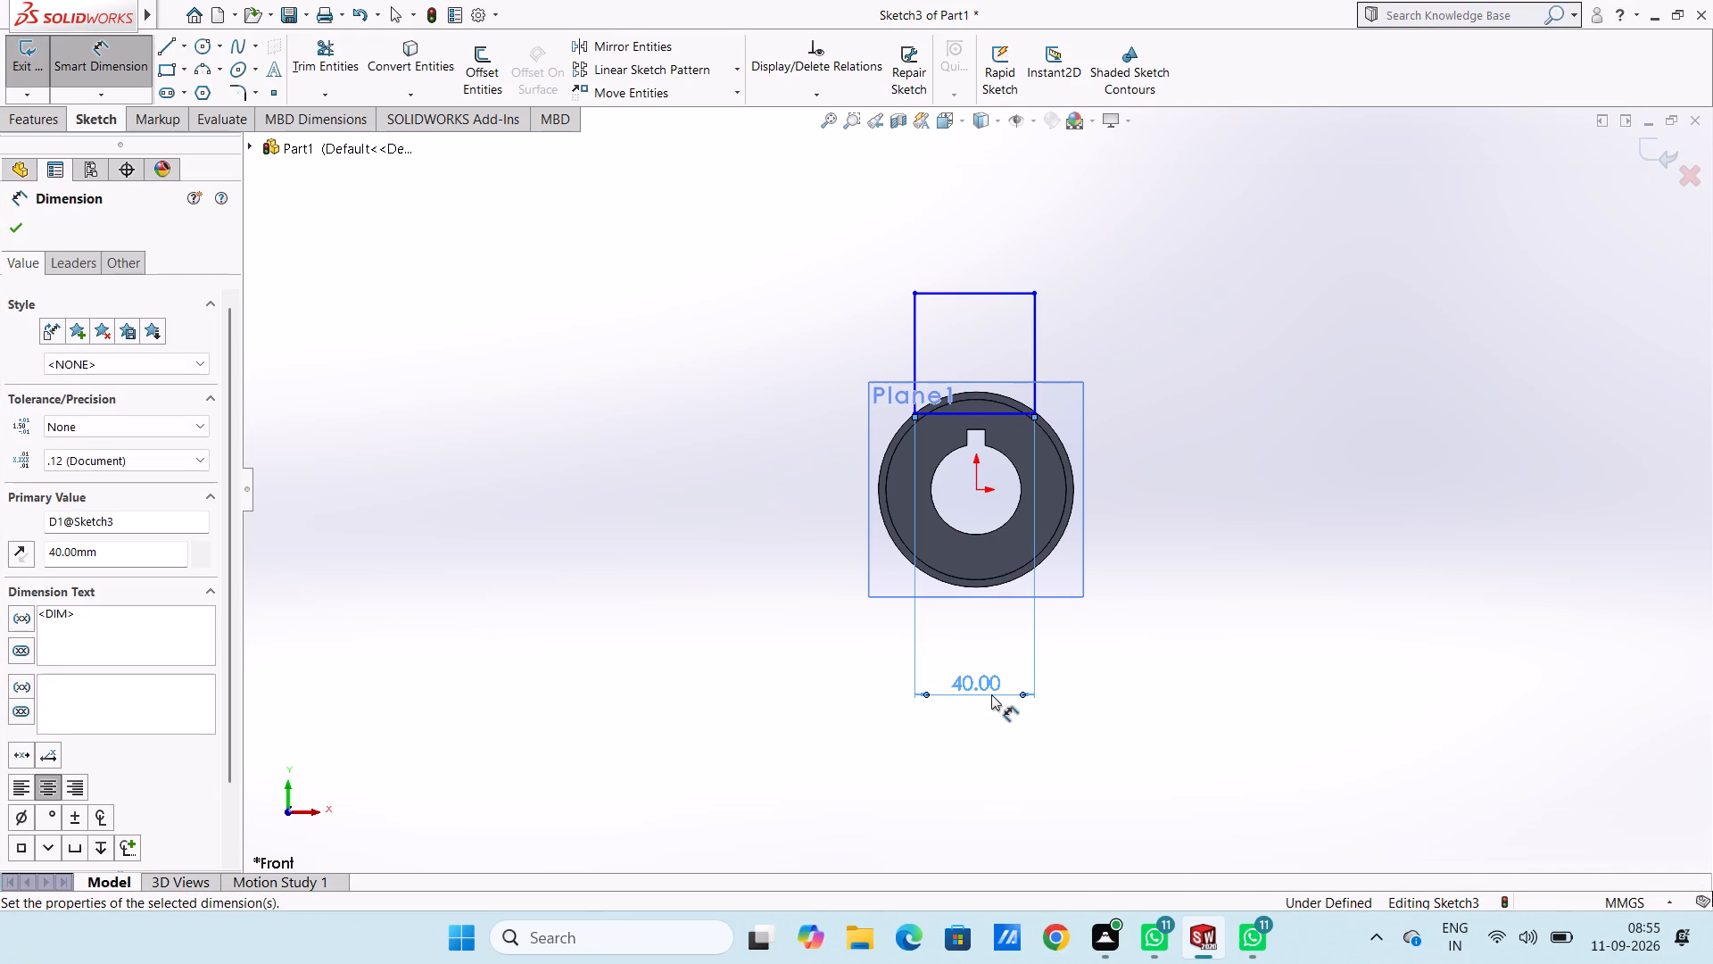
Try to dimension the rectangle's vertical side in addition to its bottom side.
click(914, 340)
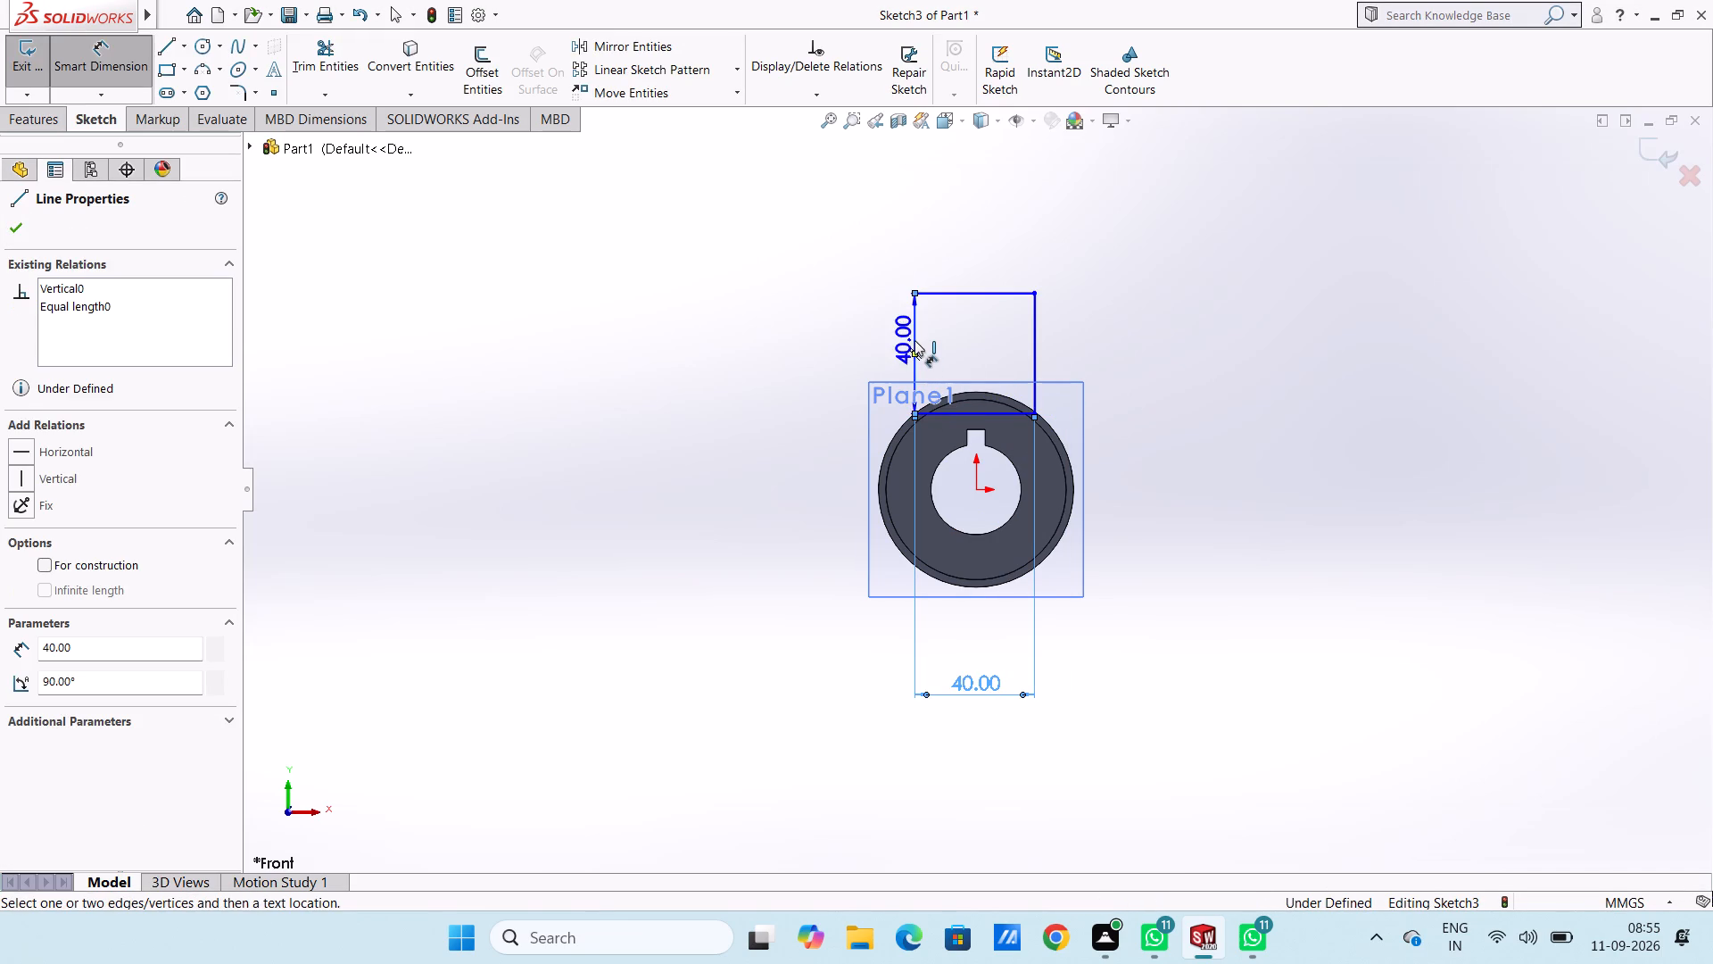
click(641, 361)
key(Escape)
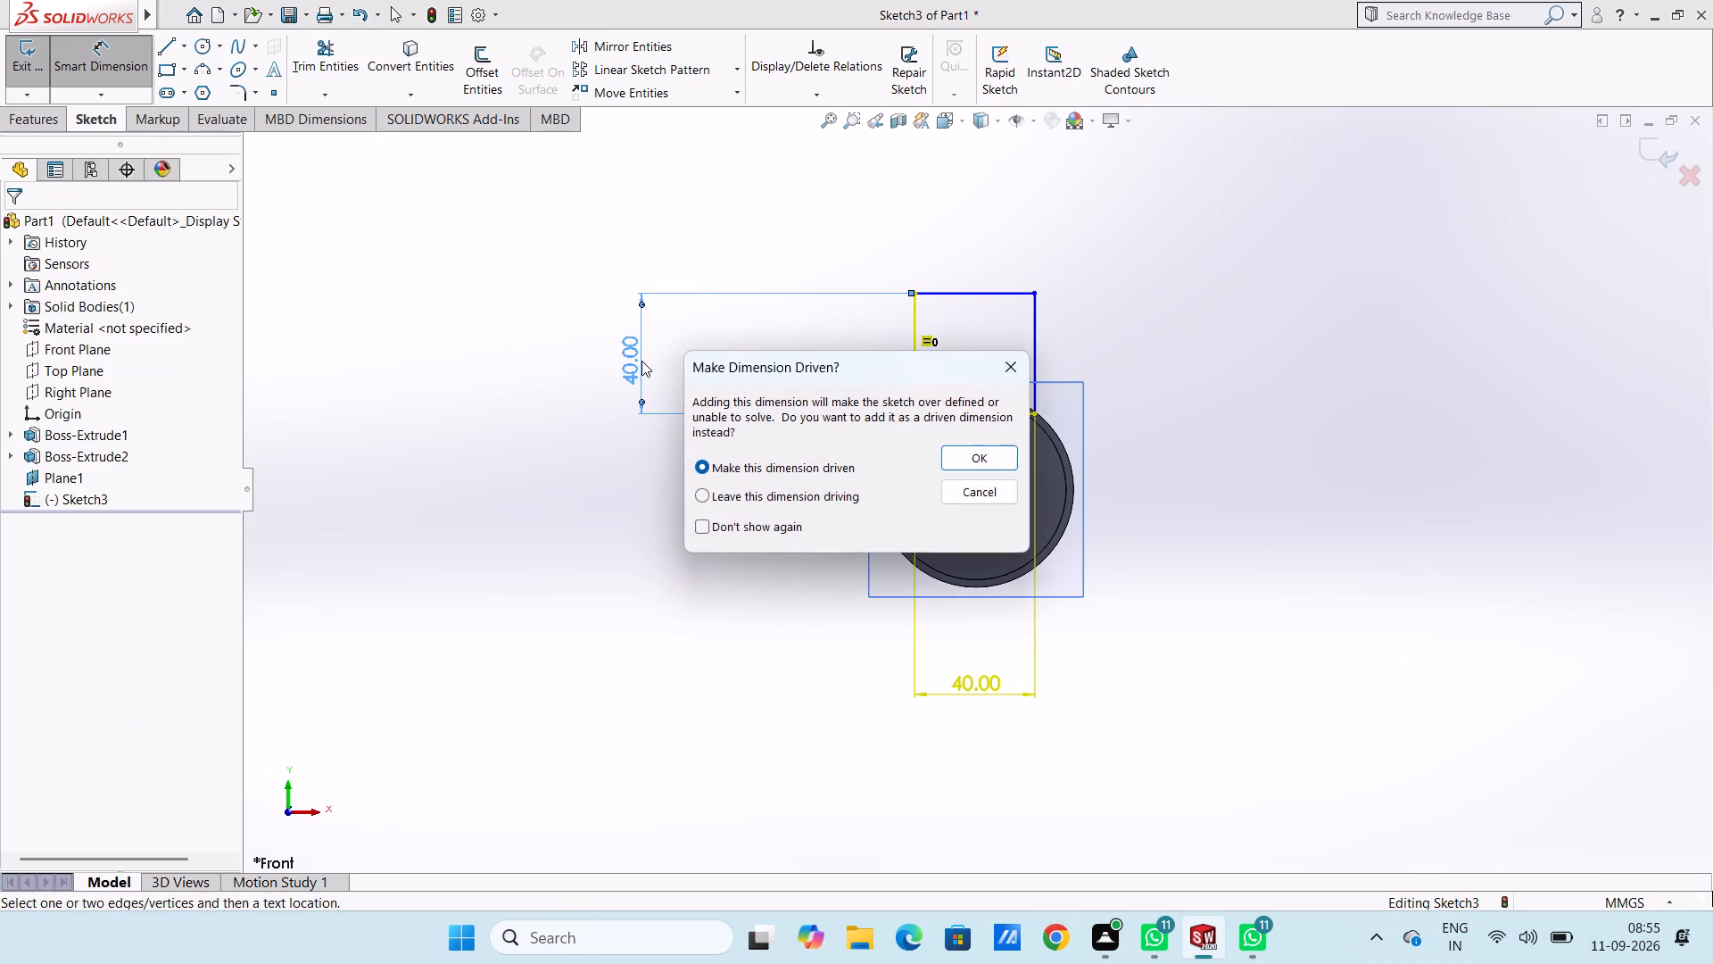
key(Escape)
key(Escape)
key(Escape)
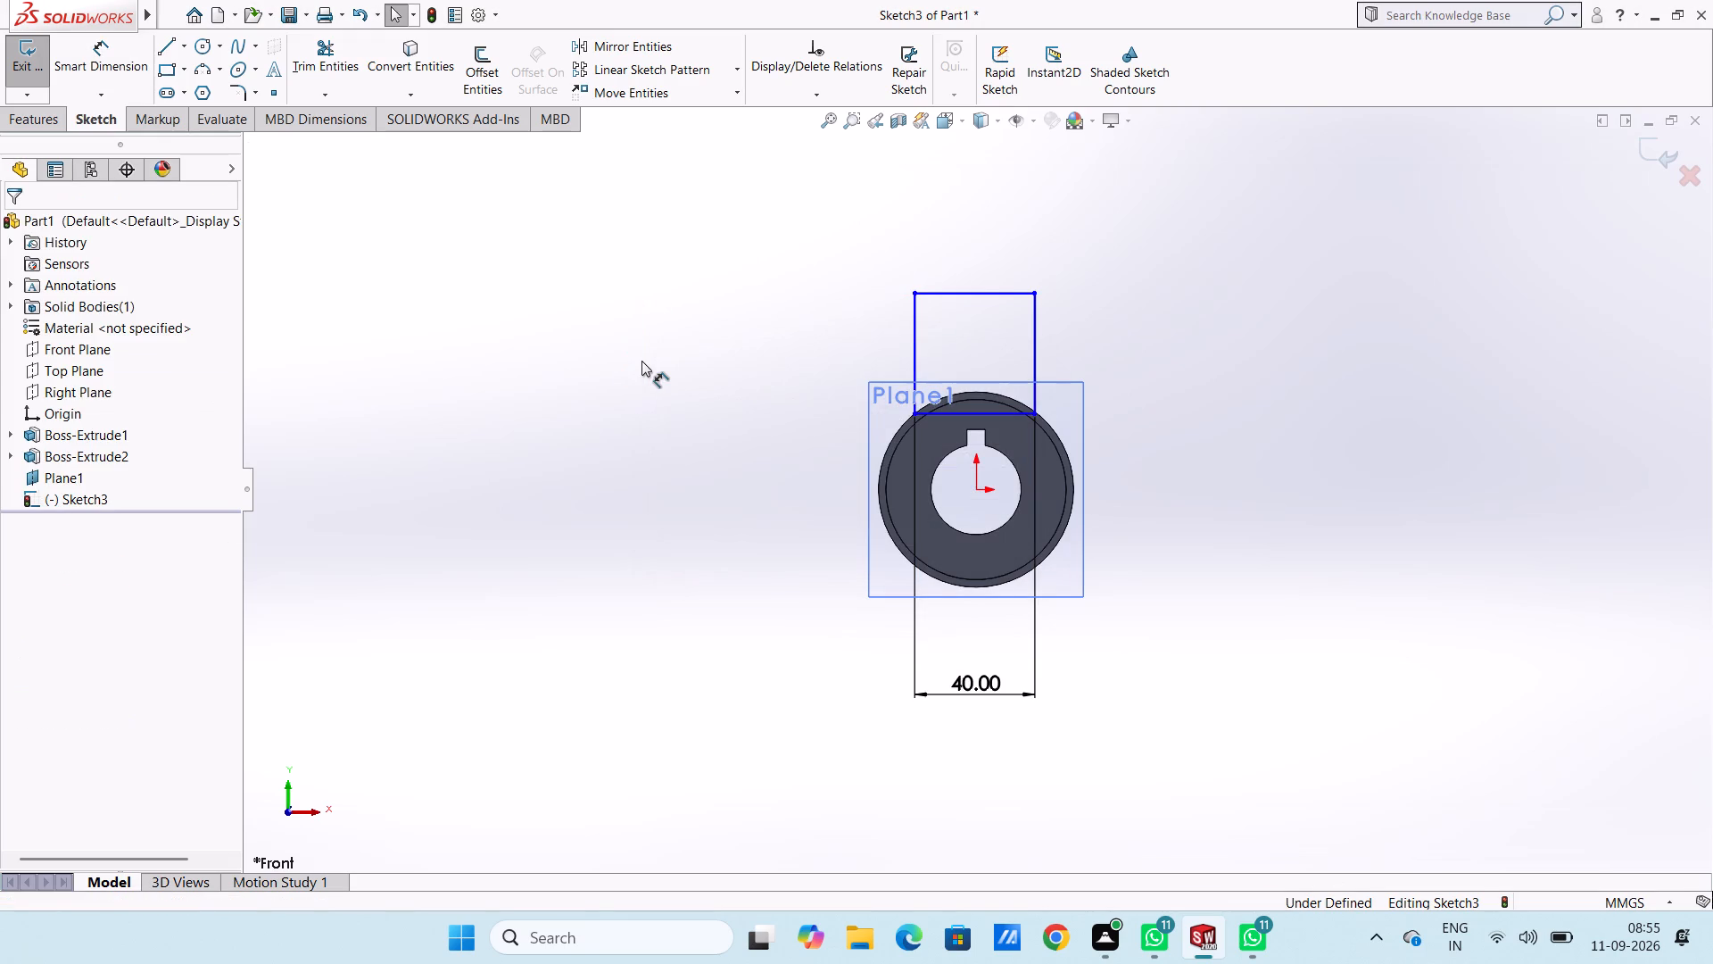
Undo the dimension changes and the rectangle until the sketch on the offset plane is empty.
key(ctrl+z)
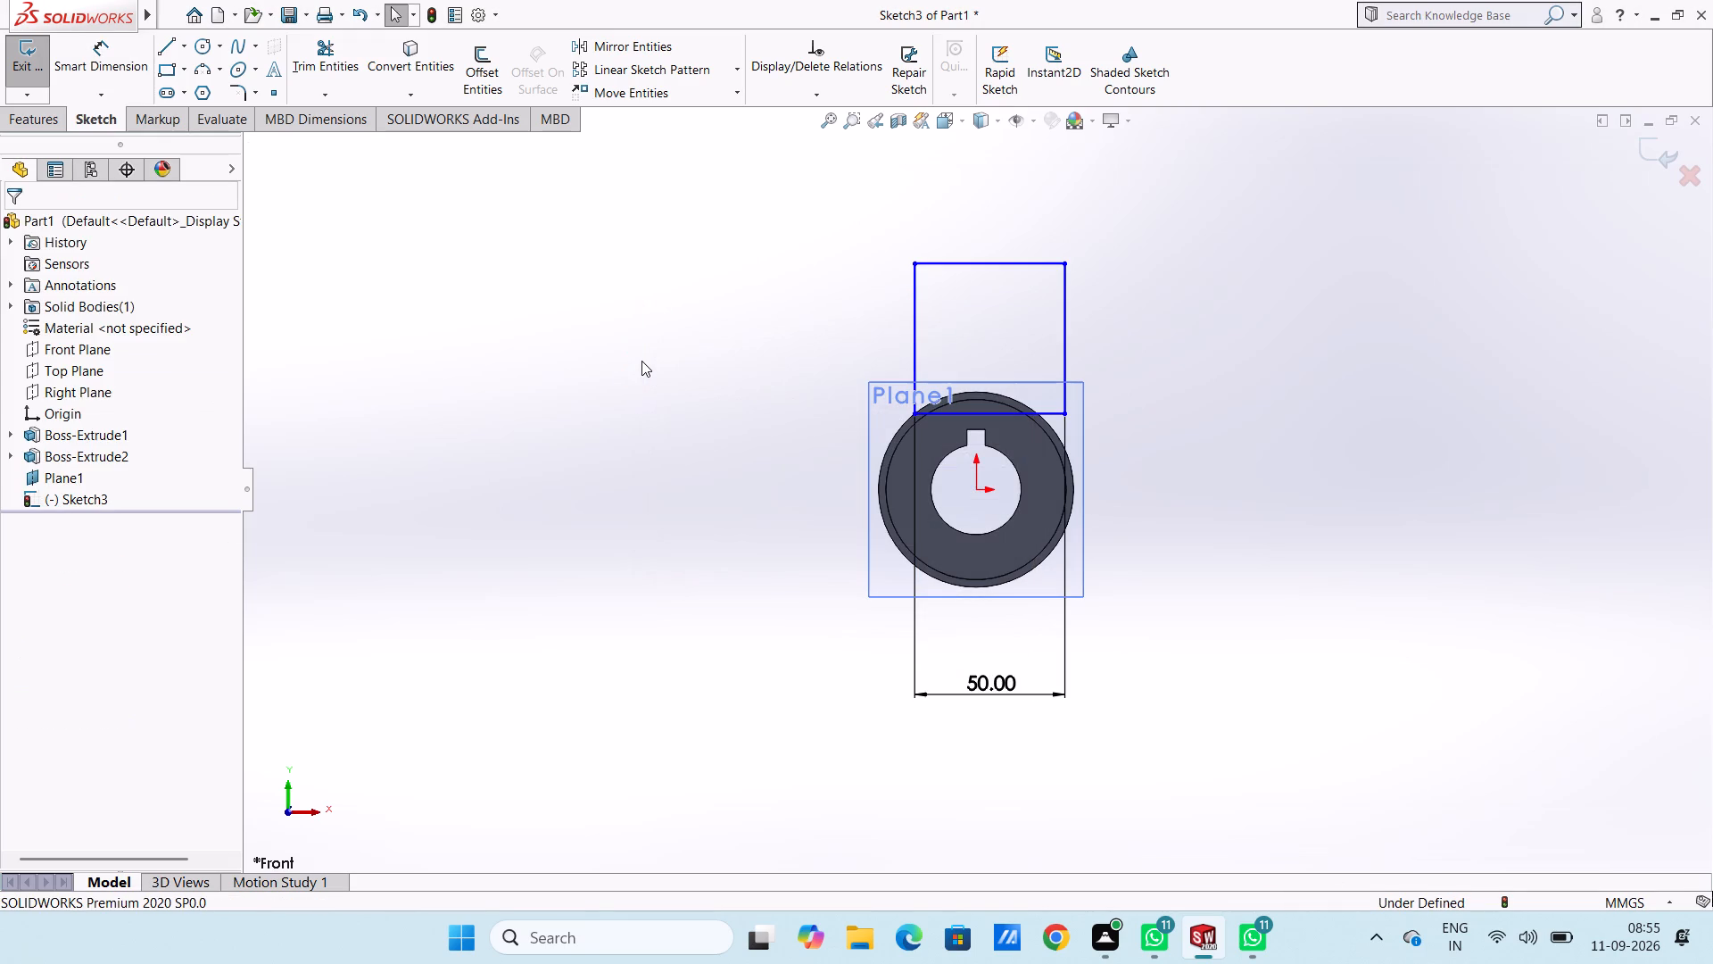
key(ctrl+z)
key(ctrl+z)
key(ctrl+z)
key(ctrl+z)
key(ctrl+z)
key(ctrl+z)
key(ctrl+z)
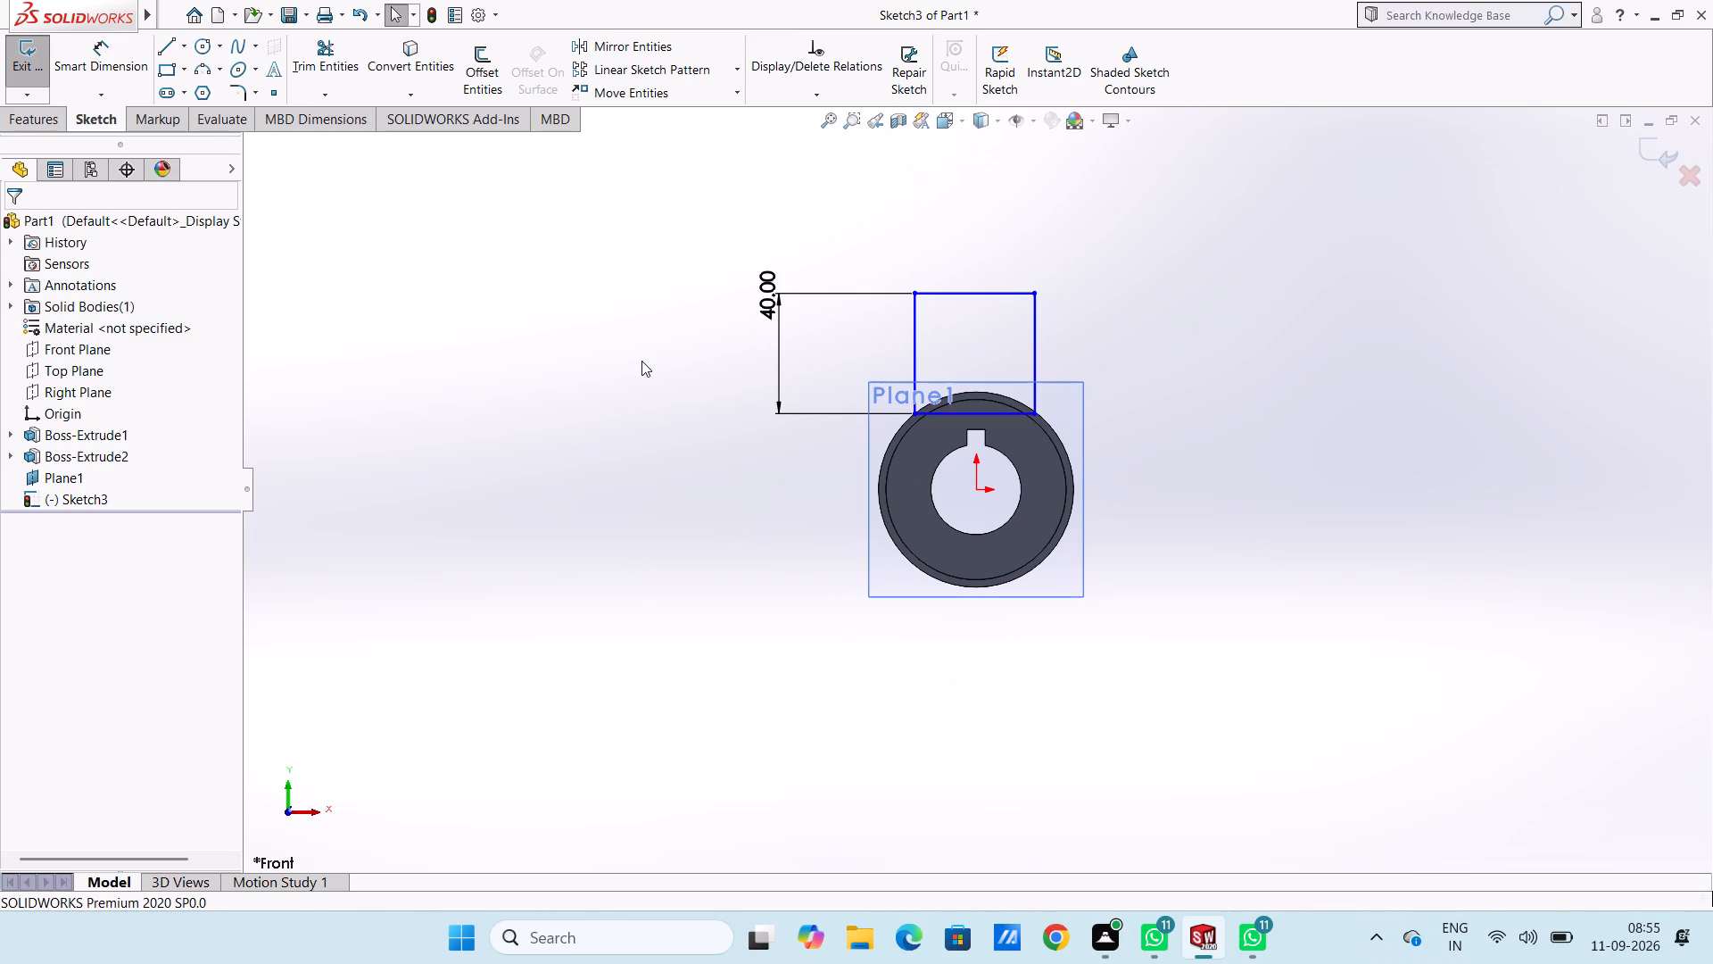
key(ctrl+z)
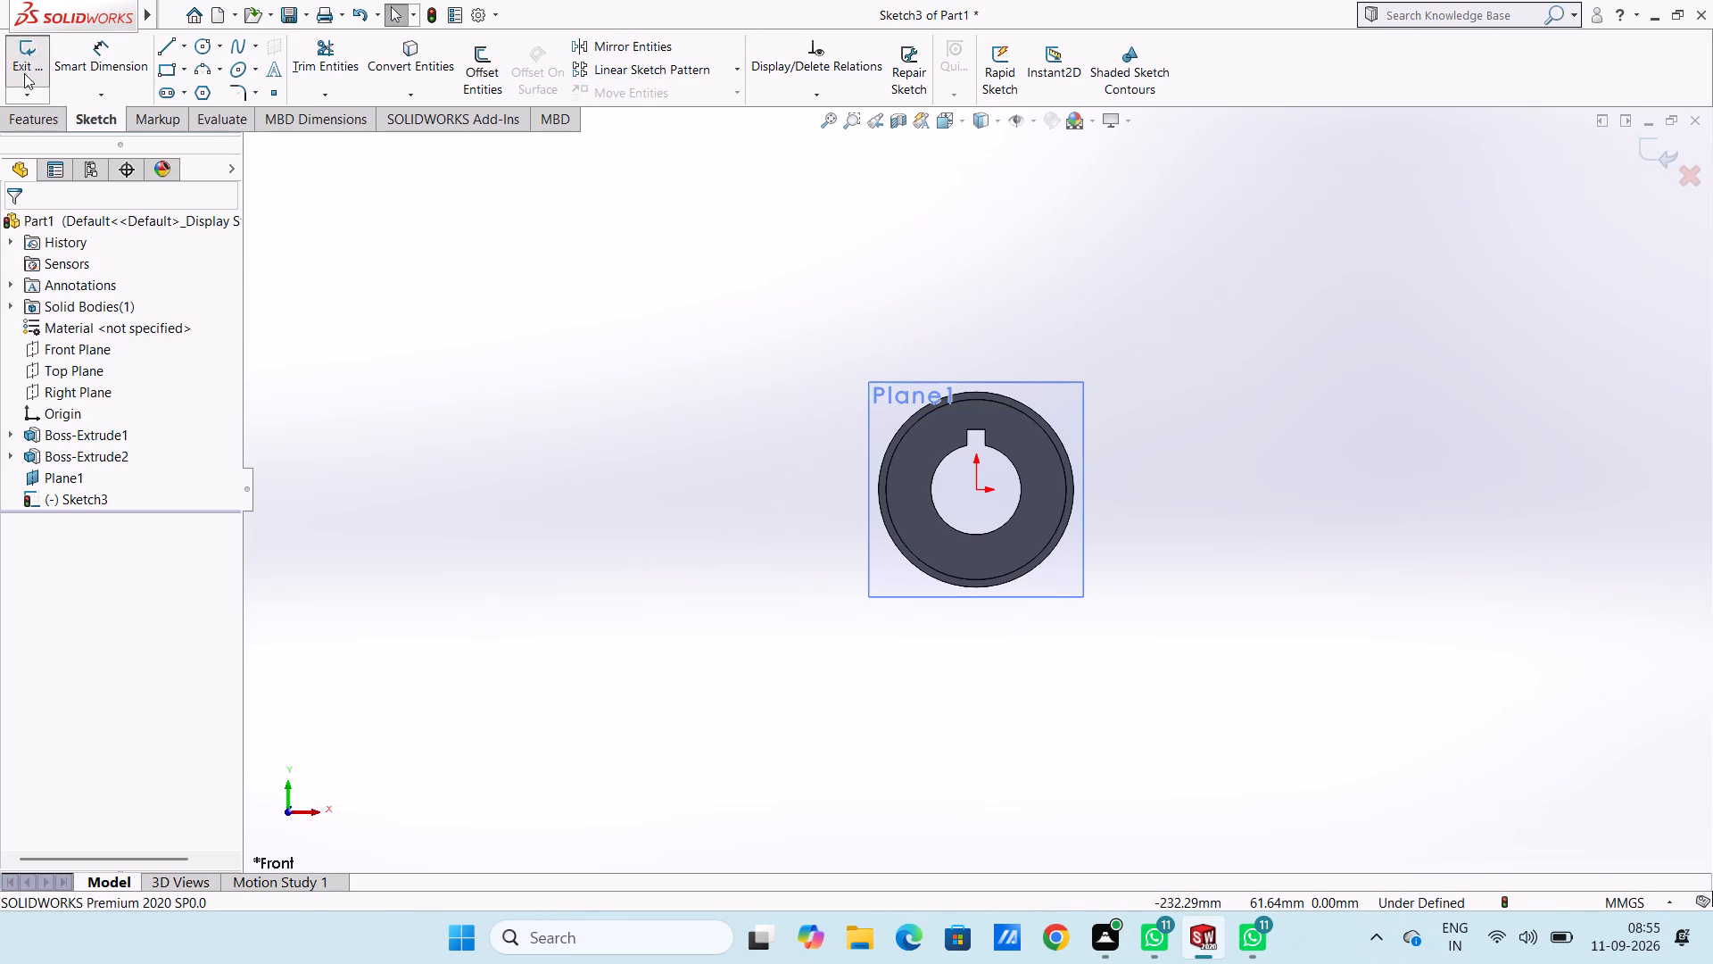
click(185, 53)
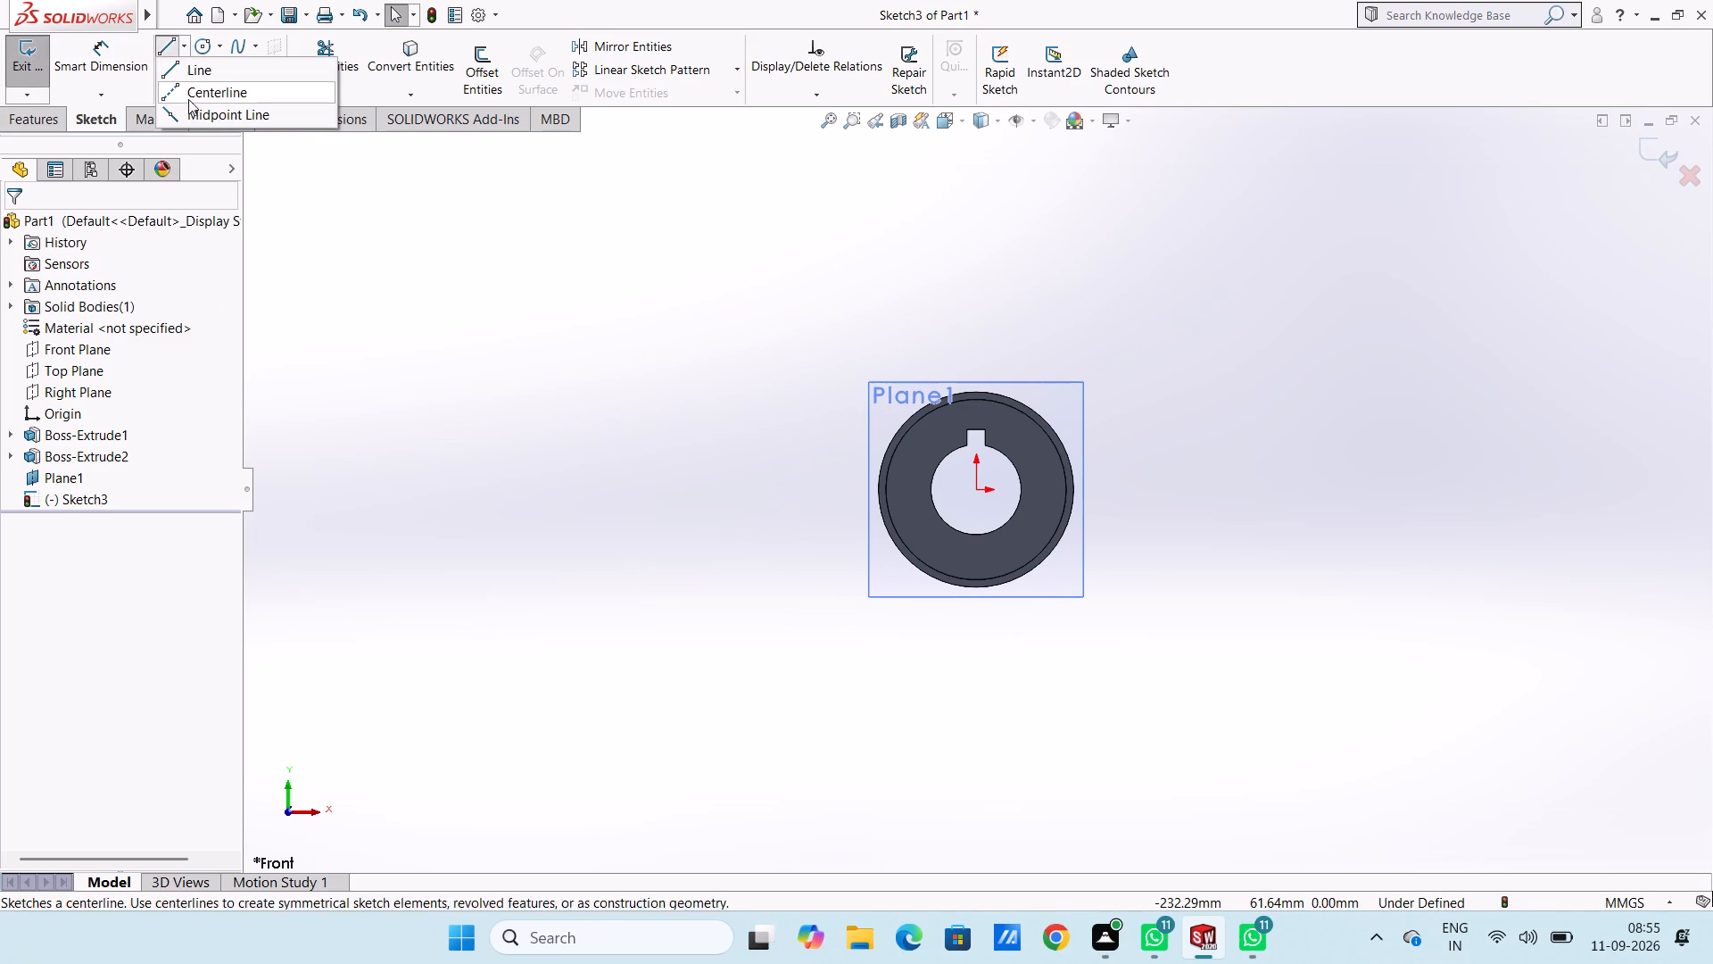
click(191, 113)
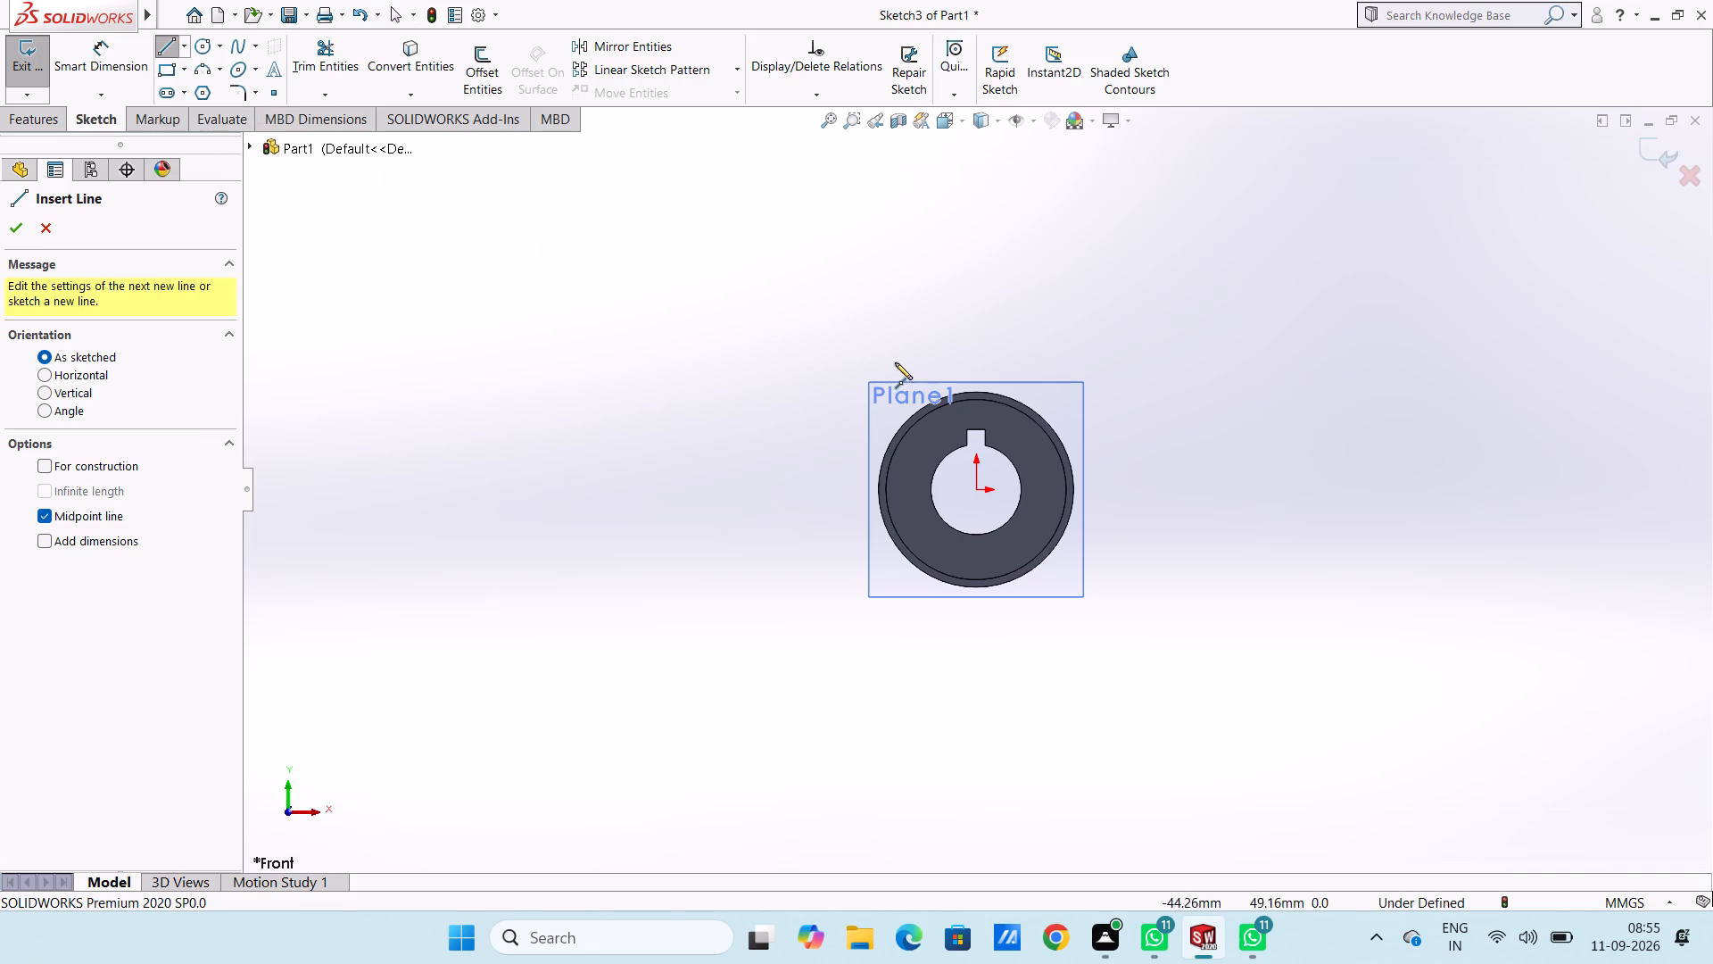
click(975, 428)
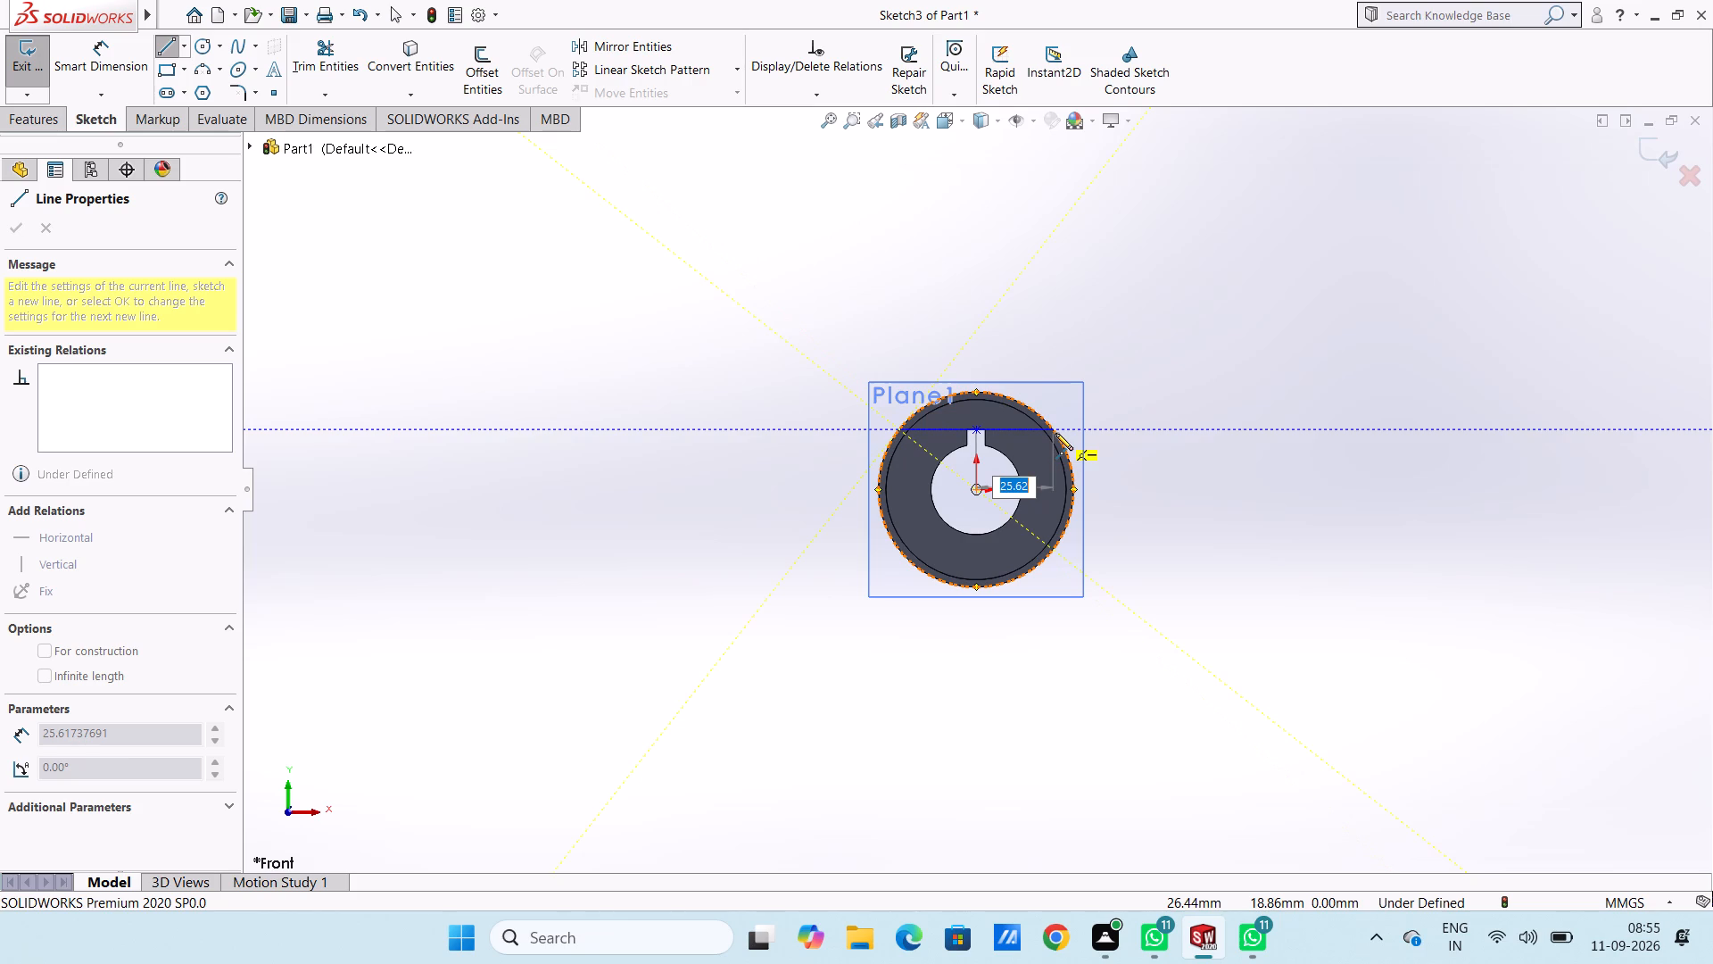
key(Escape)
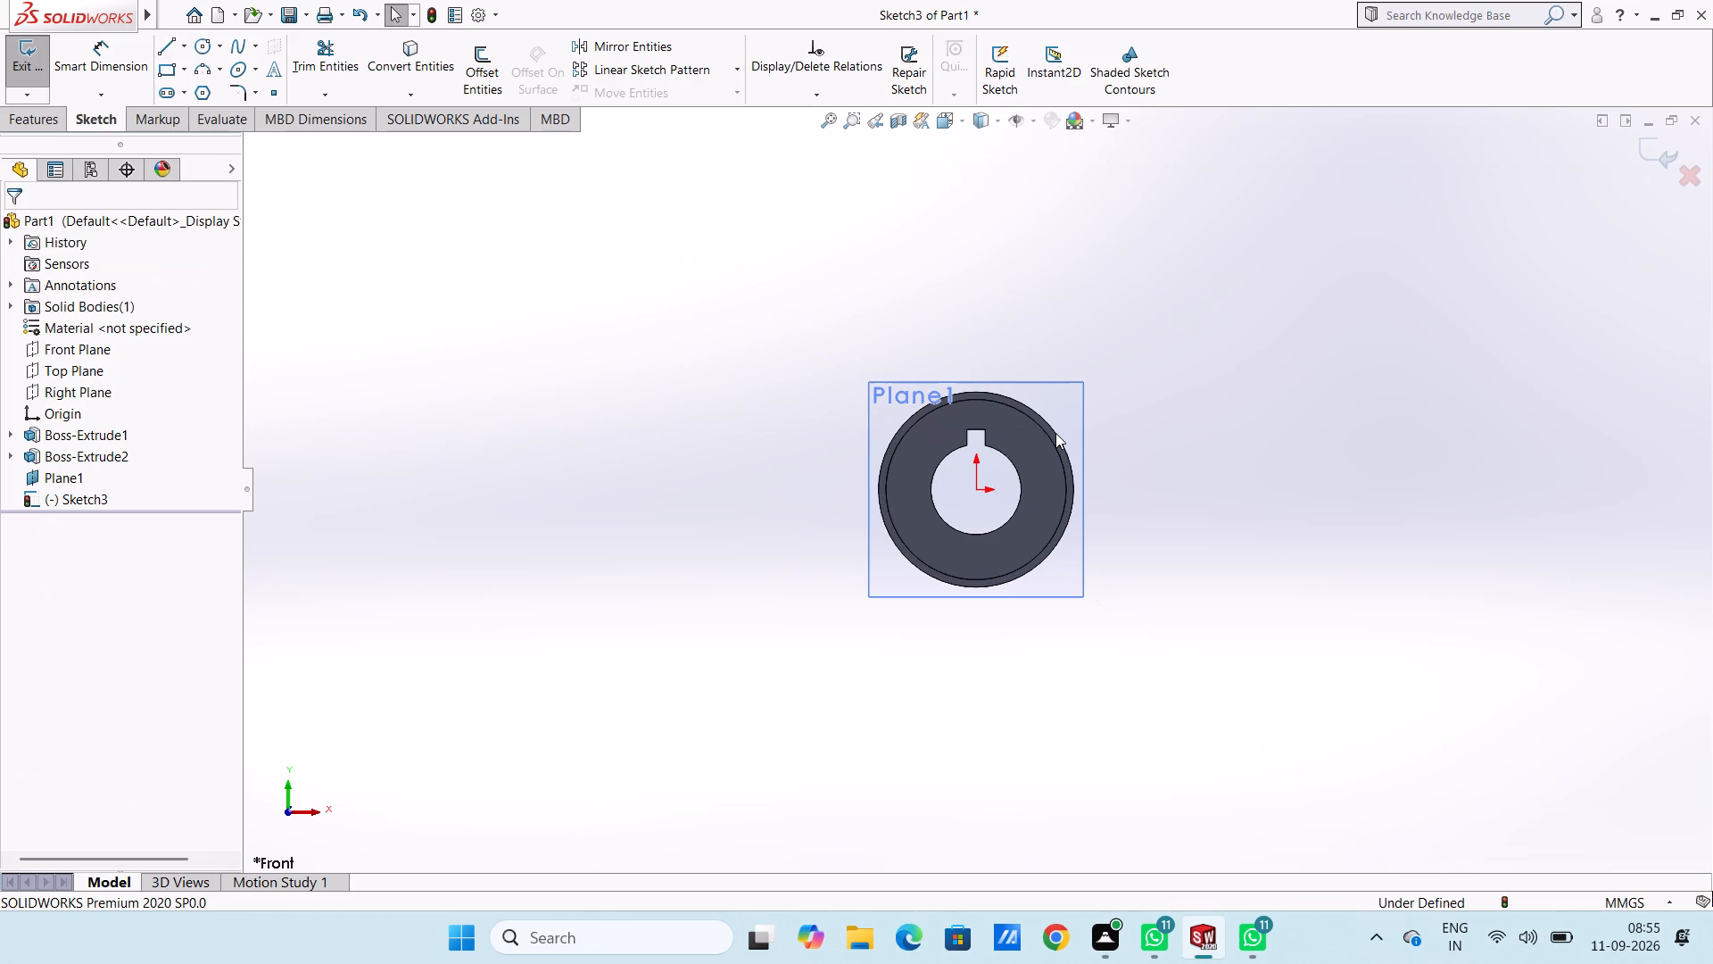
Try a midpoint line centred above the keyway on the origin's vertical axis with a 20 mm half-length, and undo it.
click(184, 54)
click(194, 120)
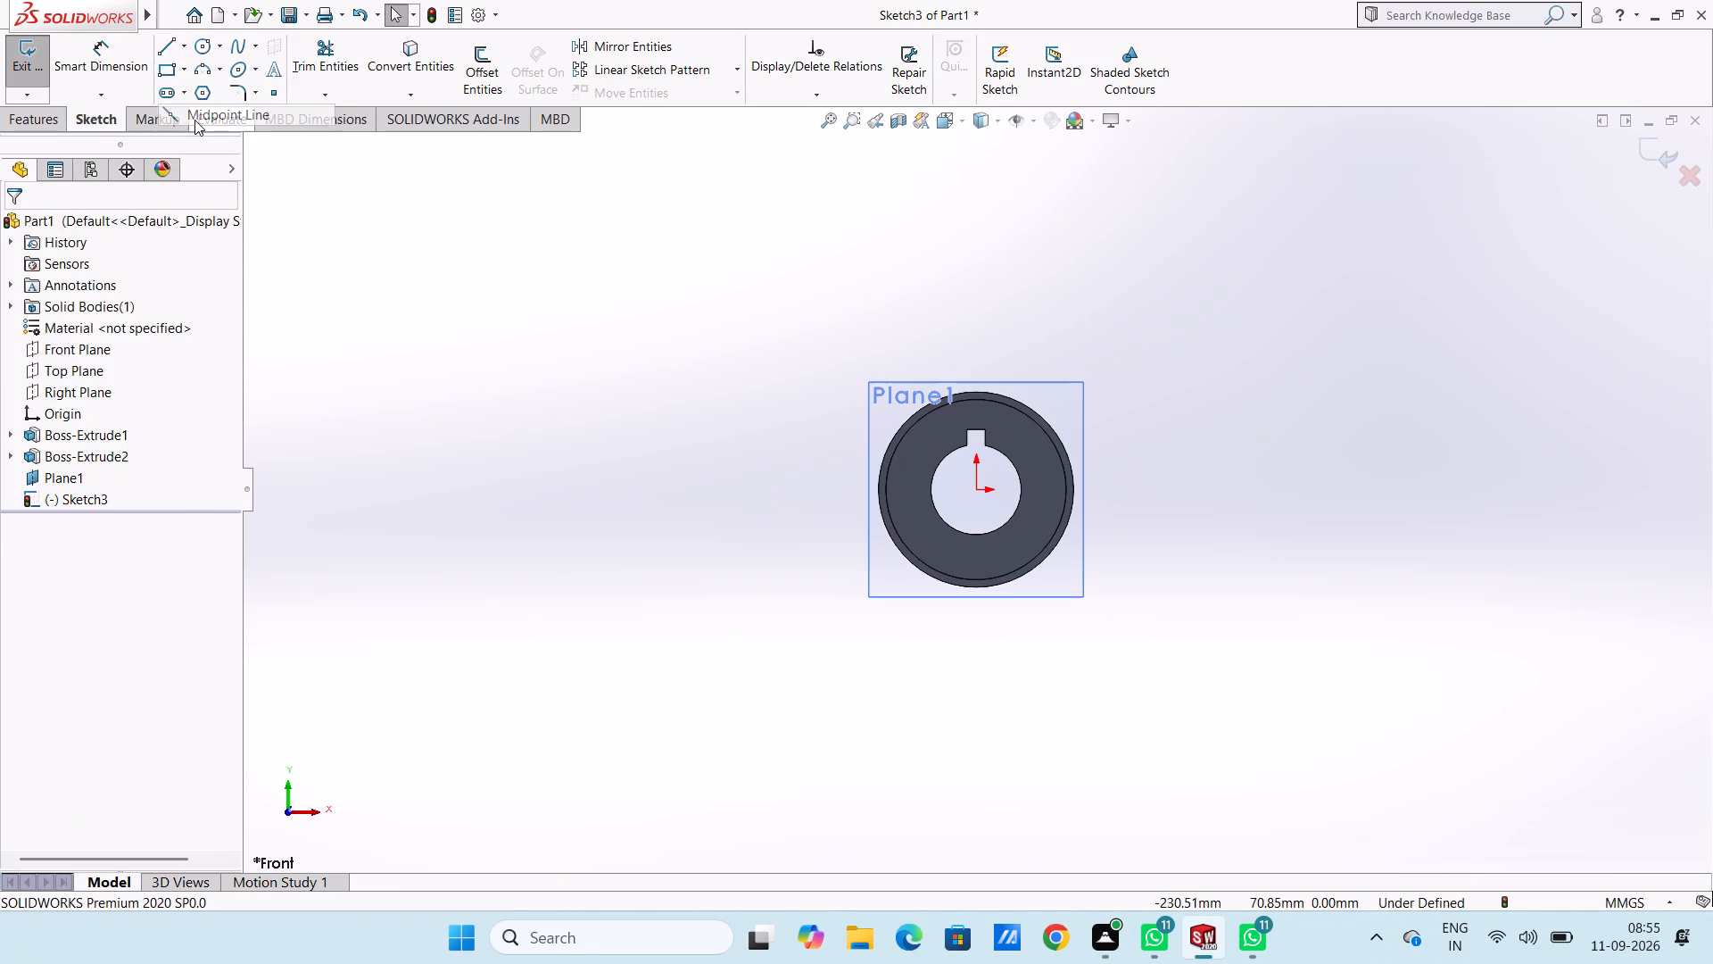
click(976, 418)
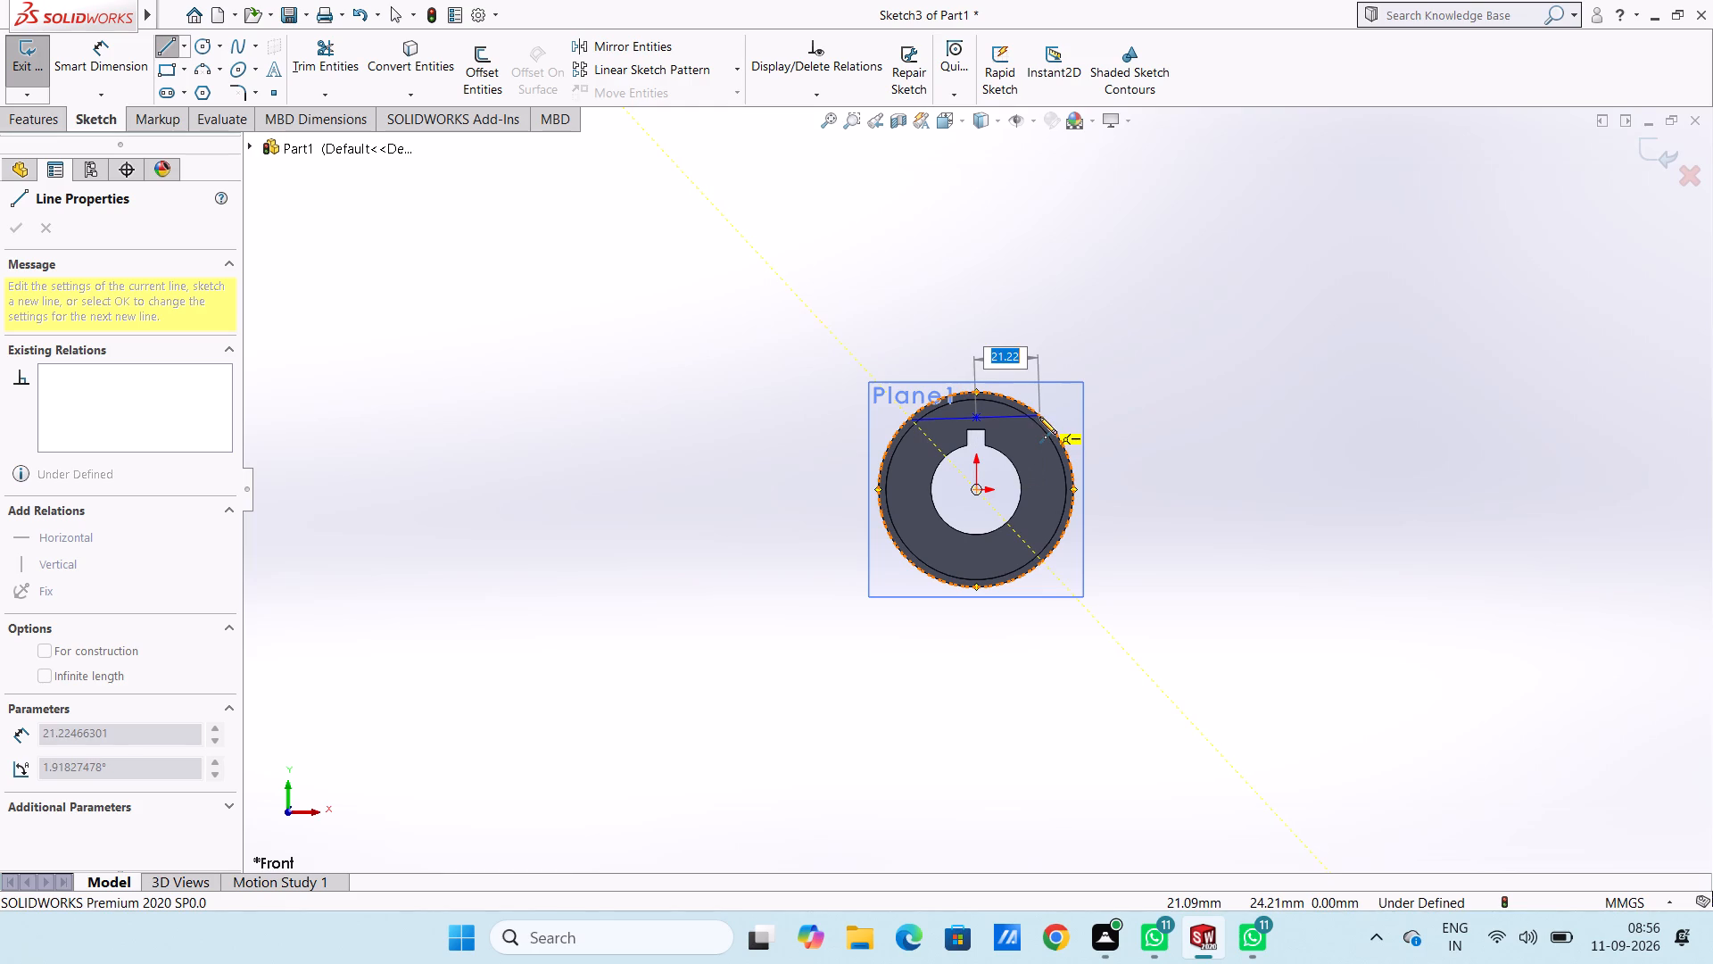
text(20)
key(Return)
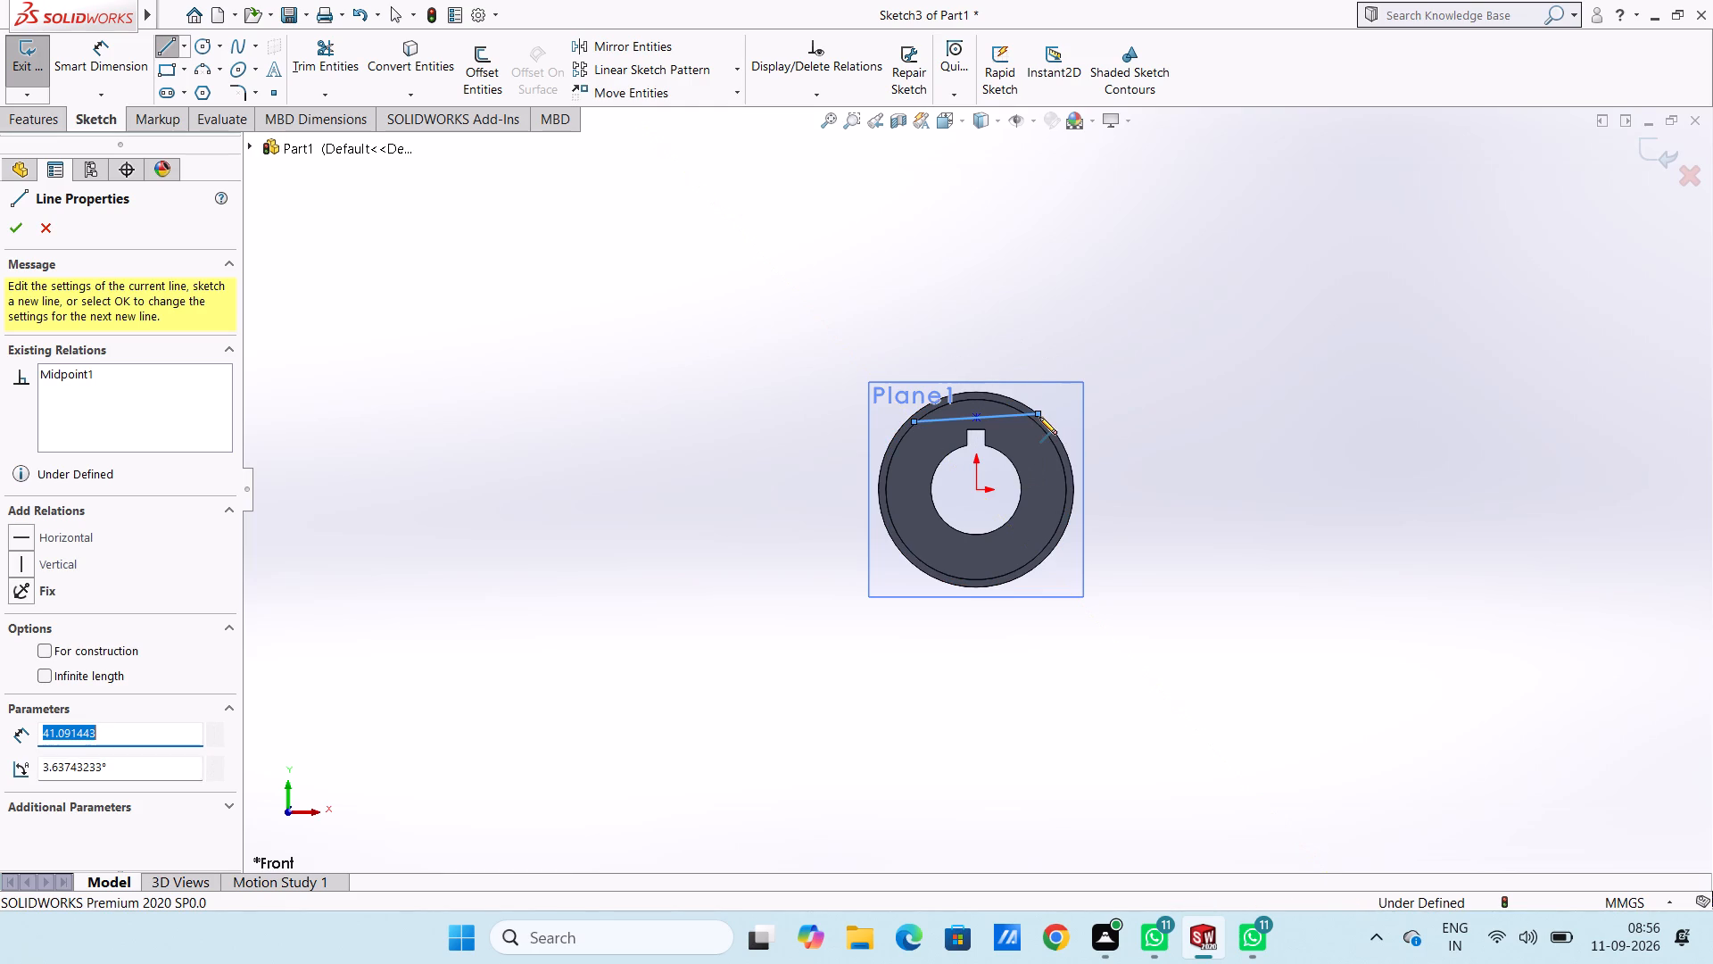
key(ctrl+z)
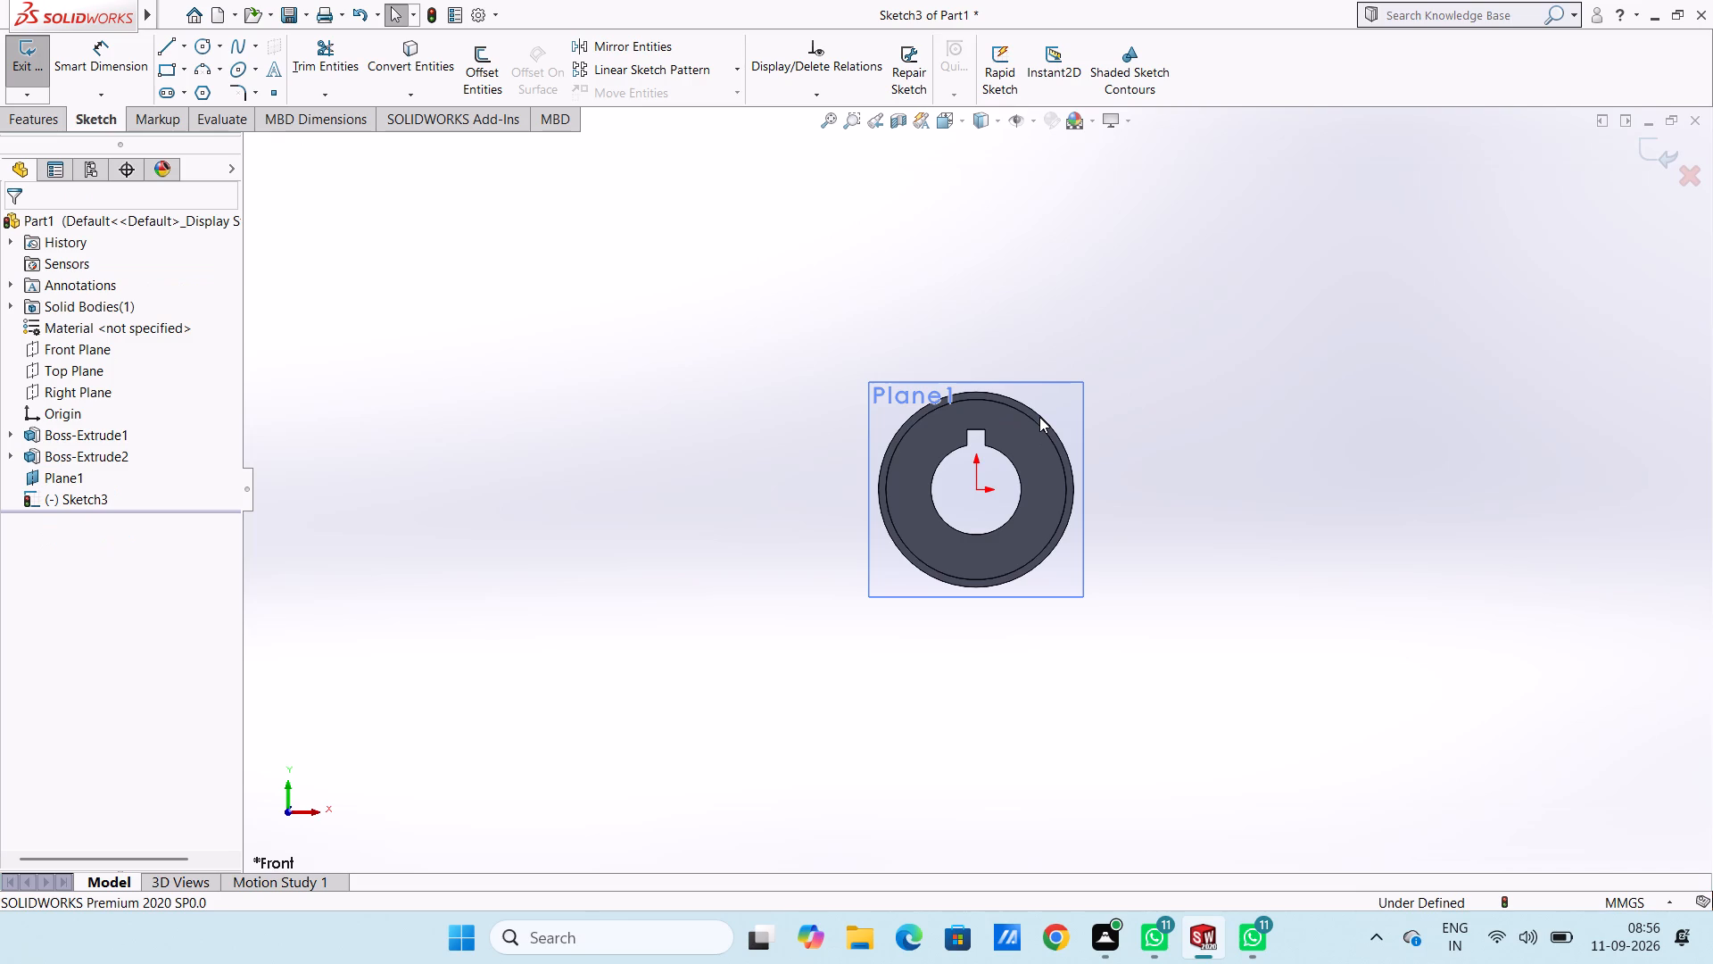
Draw a horizontal midpoint line centred just above the keyway, in line with the origin, with a half-length of 20 mm.
click(182, 40)
click(199, 109)
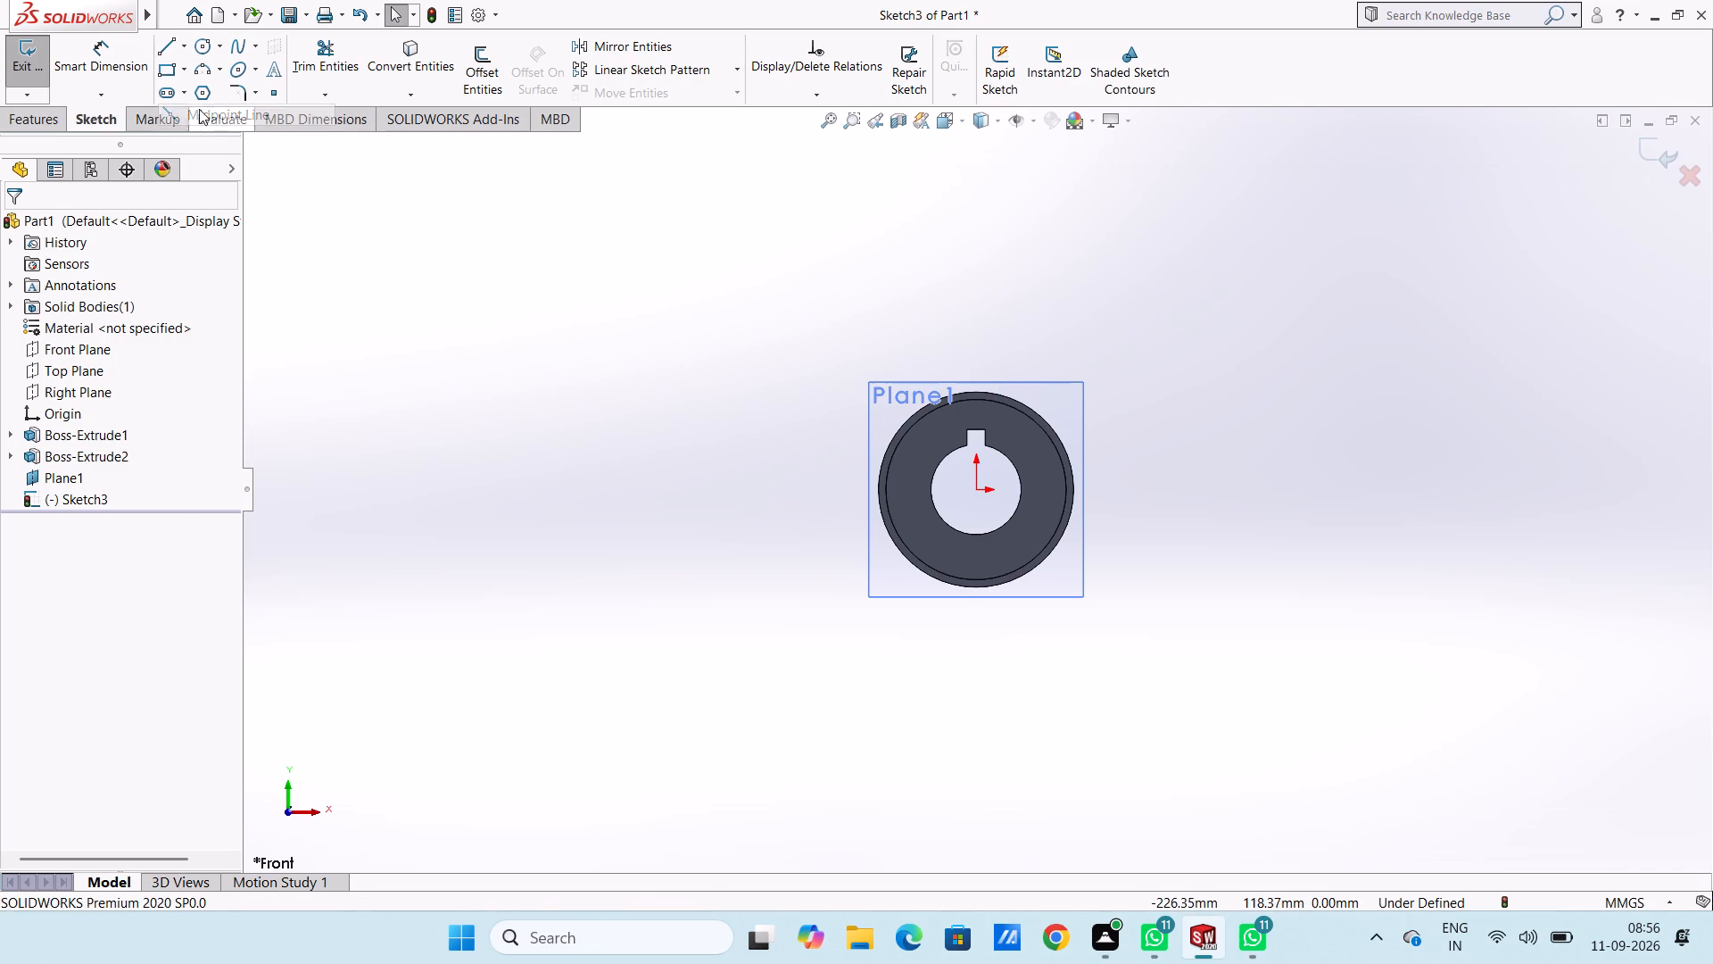
click(976, 425)
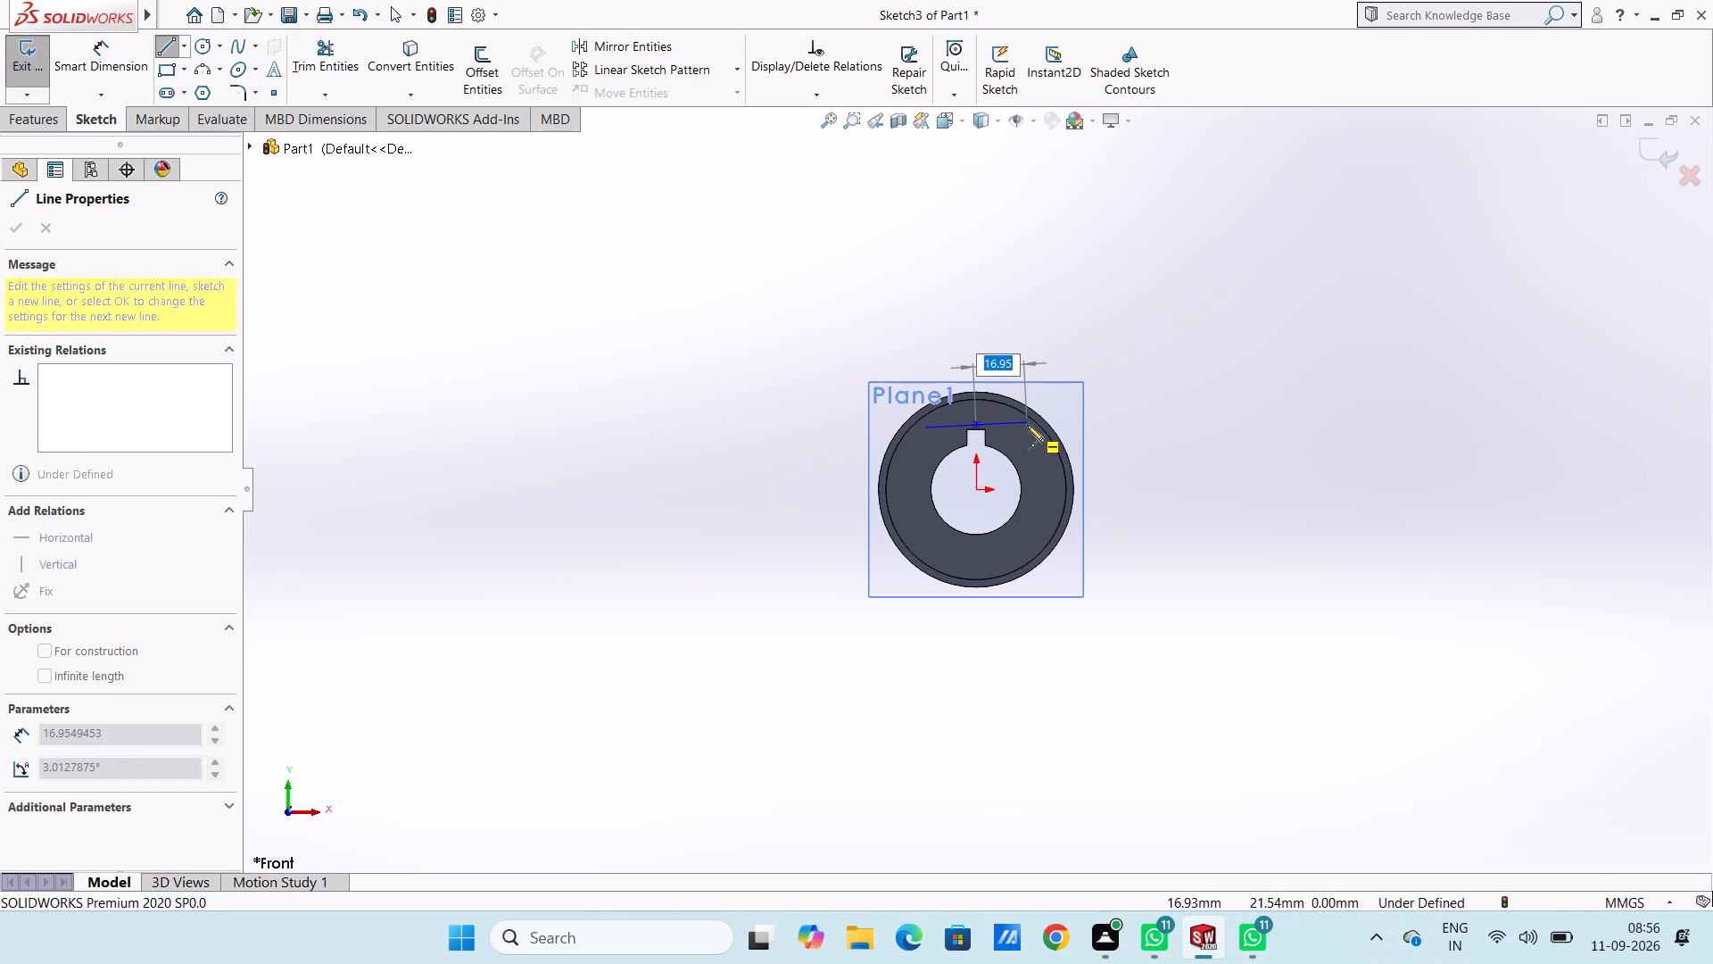
text(20)
key(Return)
key(Escape)
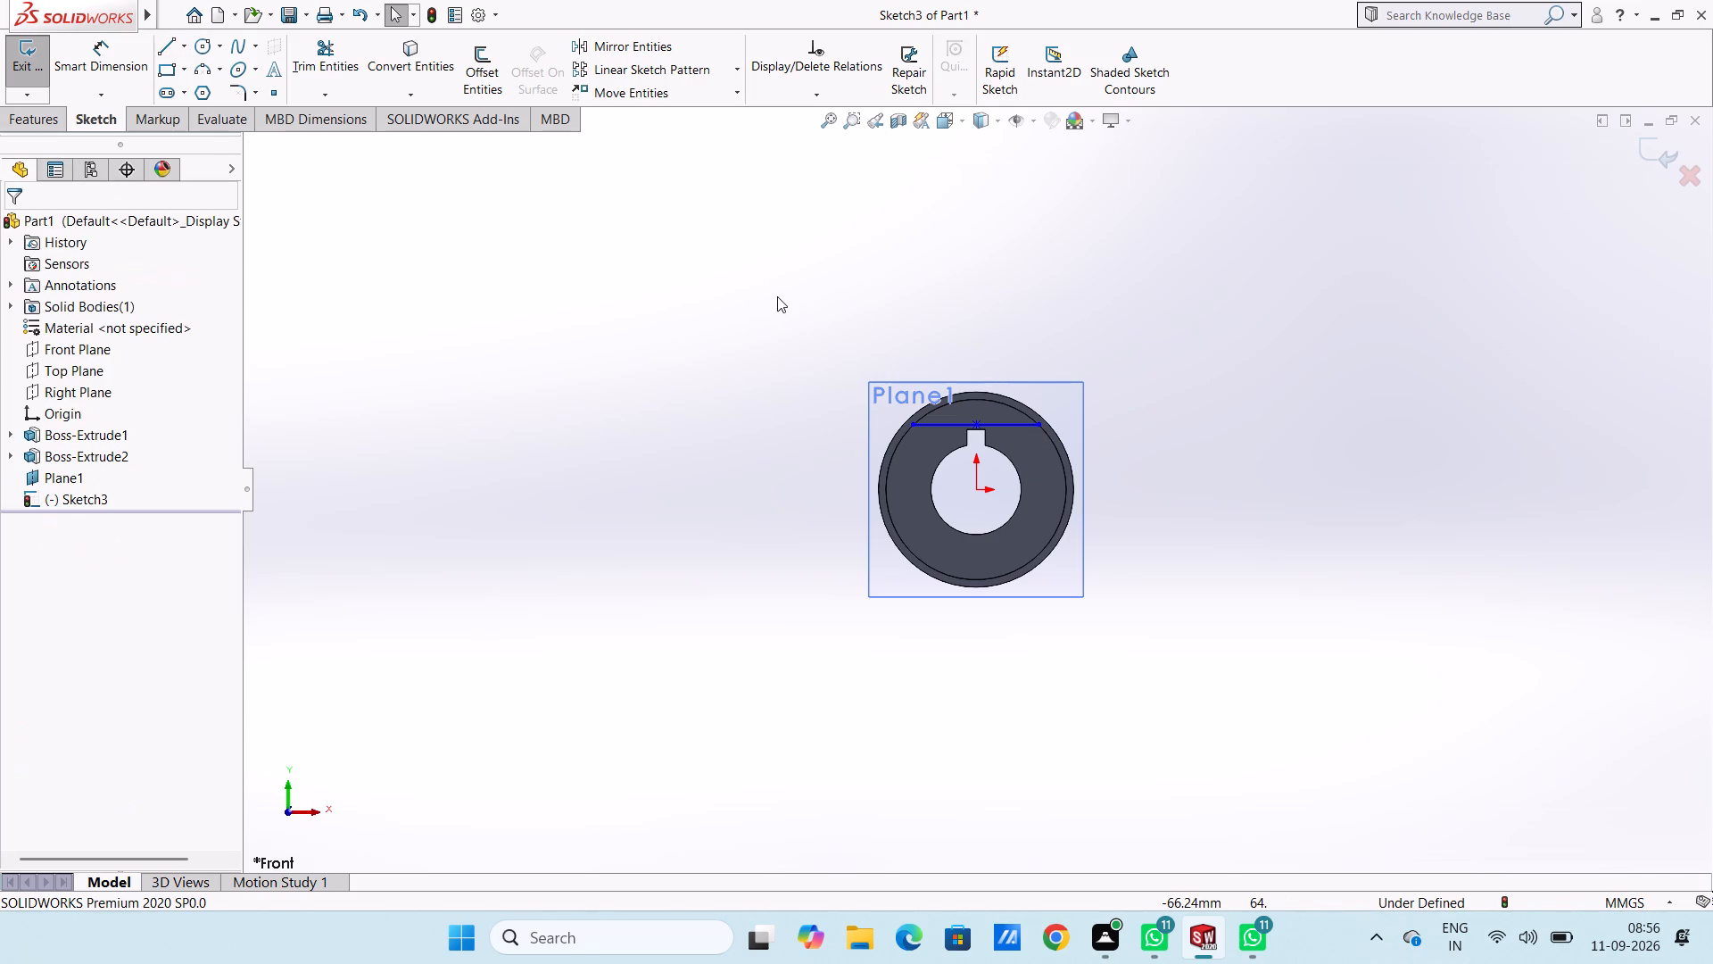
Draw a 60 mm vertical line upward from the left end of the horizontal line.
key(l)
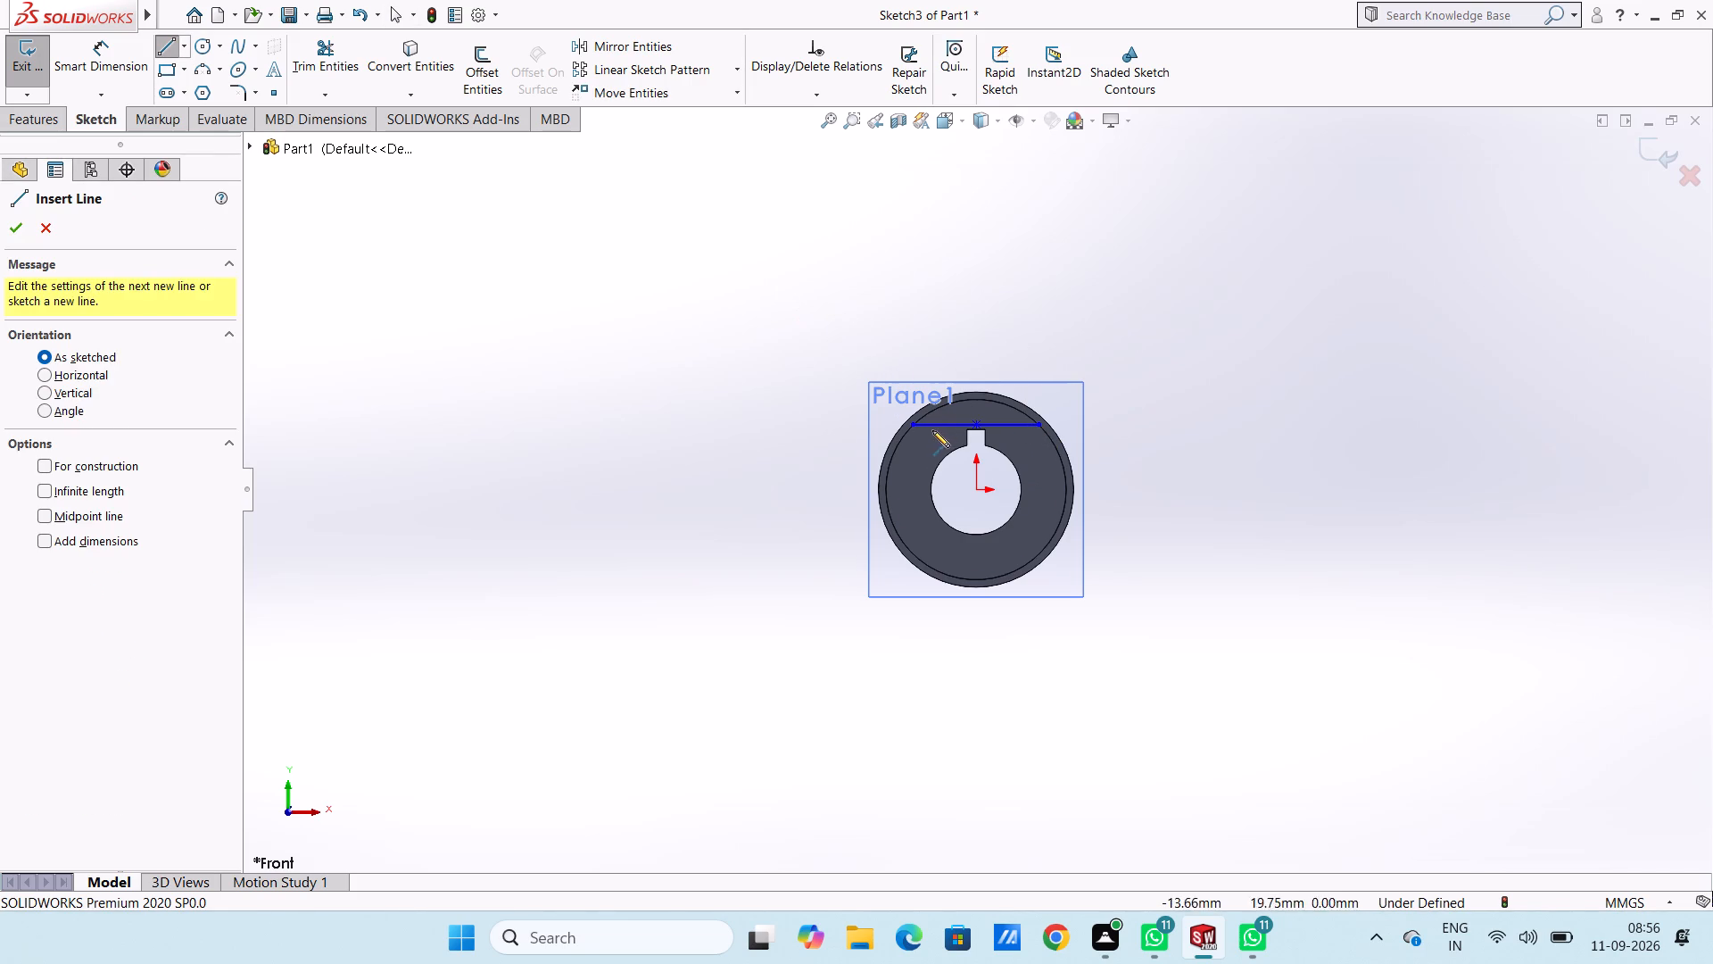
click(912, 423)
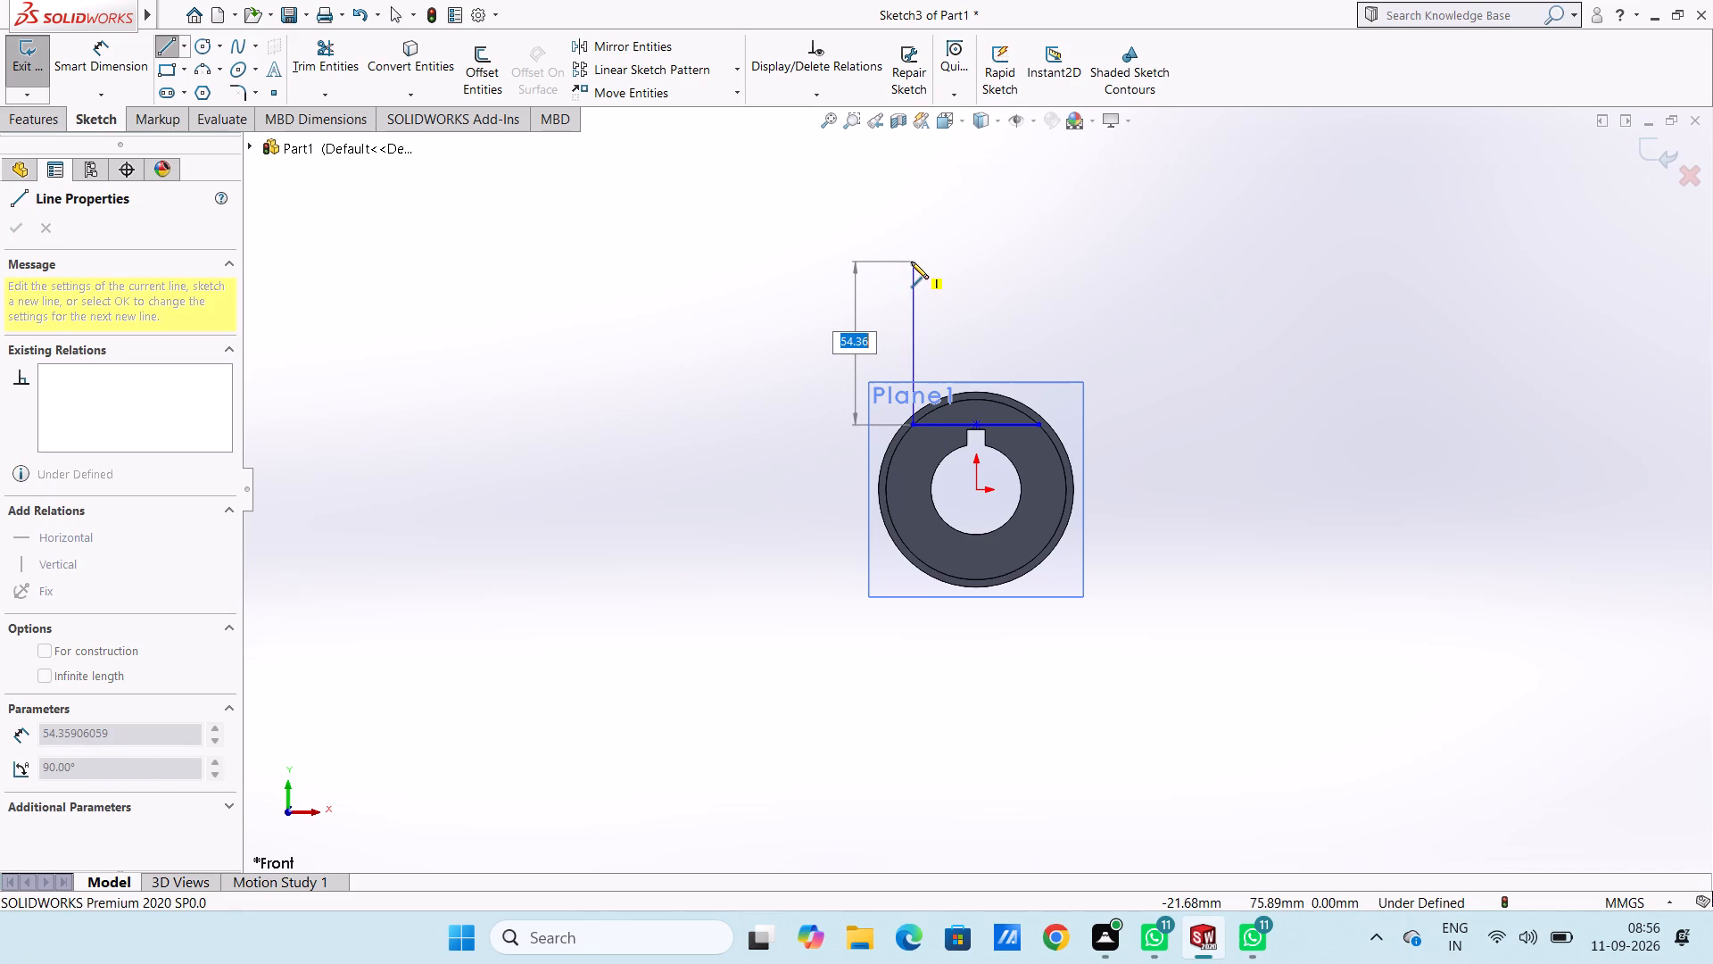
text(50)
key(BackSpace)
key(BackSpace)
text(60)
key(Return)
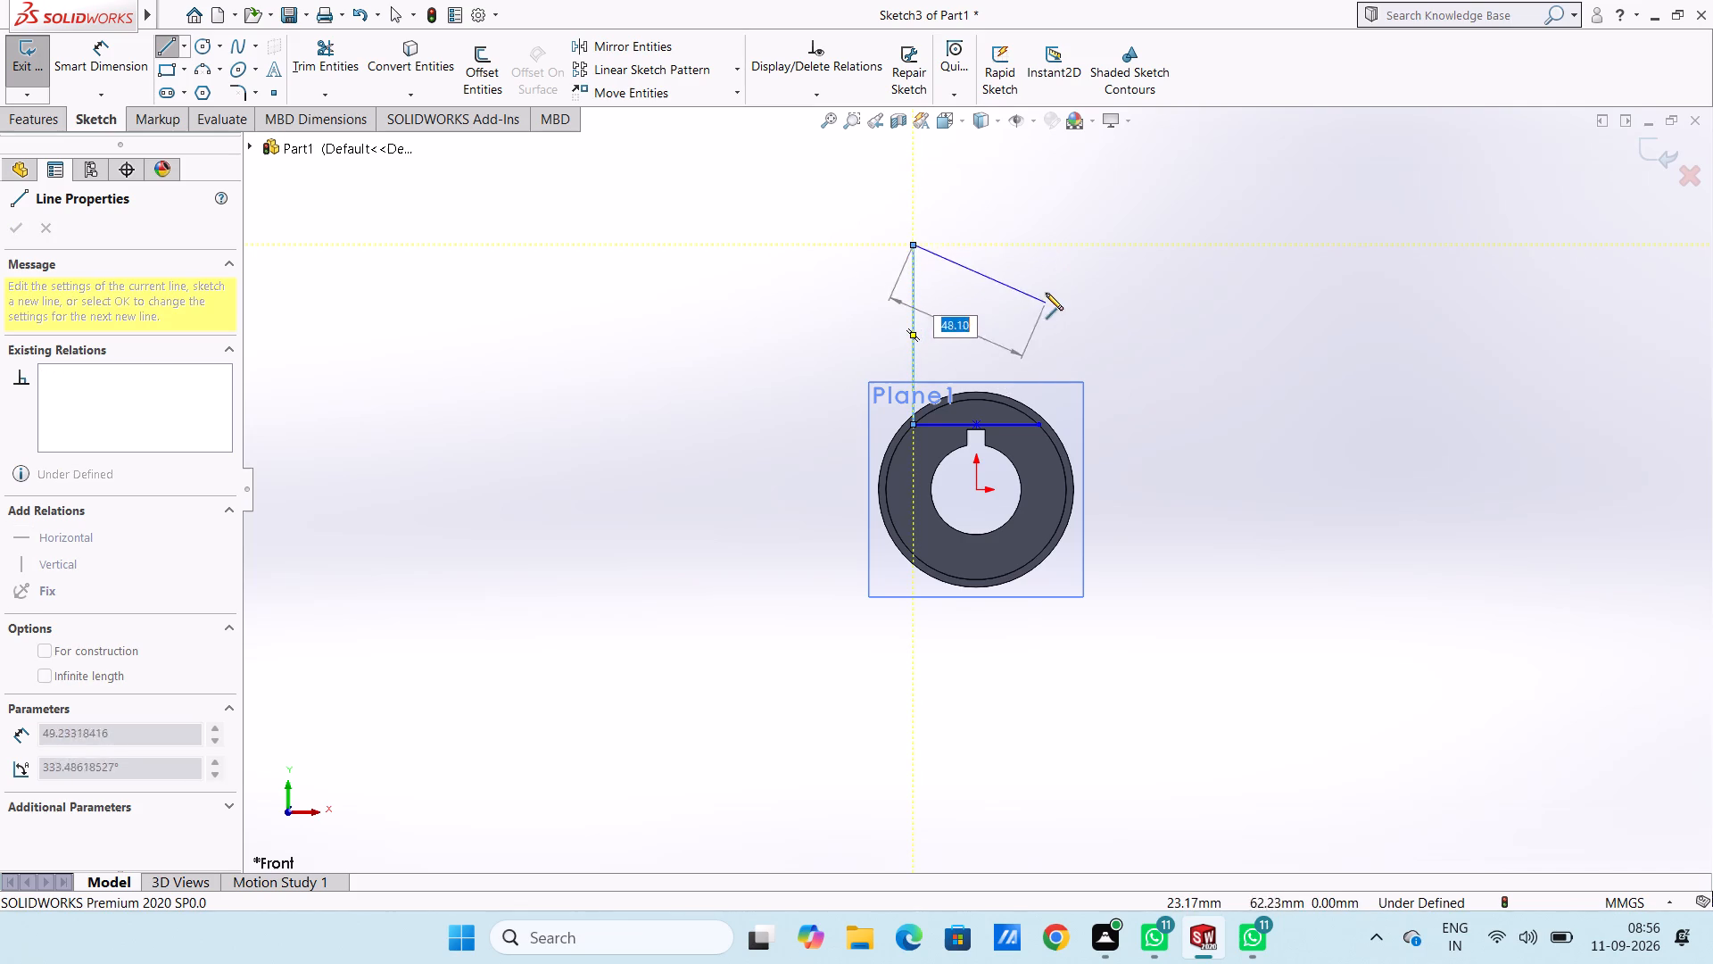
Complete the rectangle with a horizontal top line and a 60 mm vertical line down to the base line's right end.
click(1037, 243)
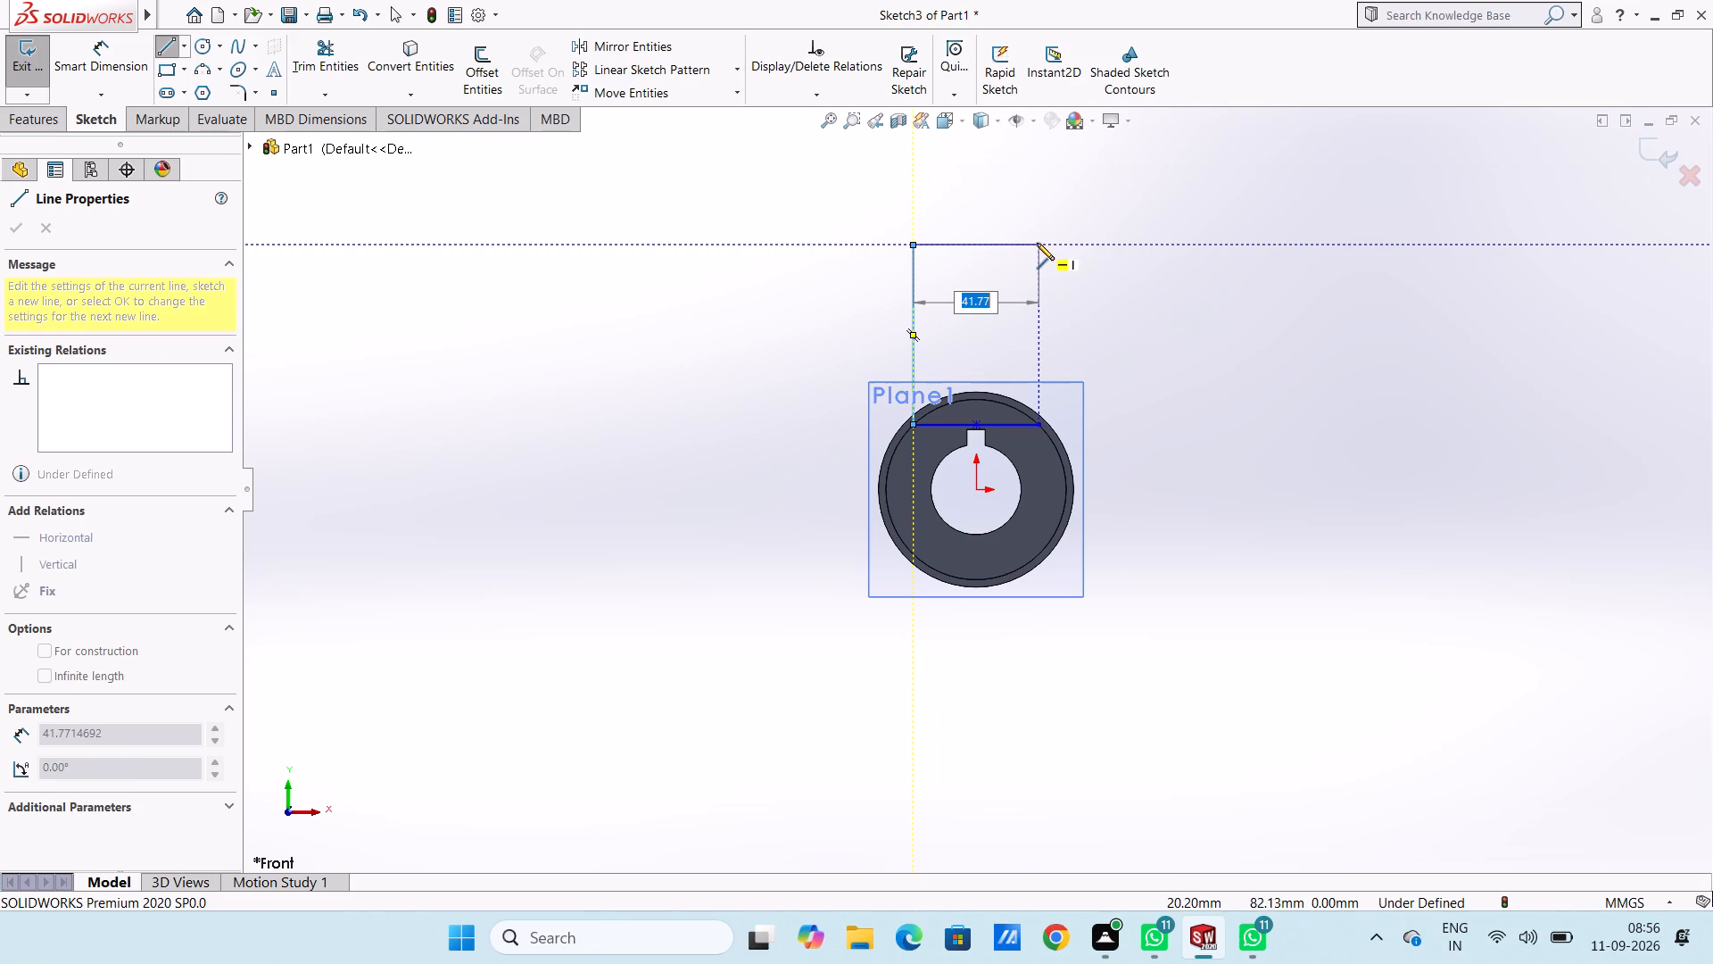
click(1039, 424)
key(Escape)
key(Escape)
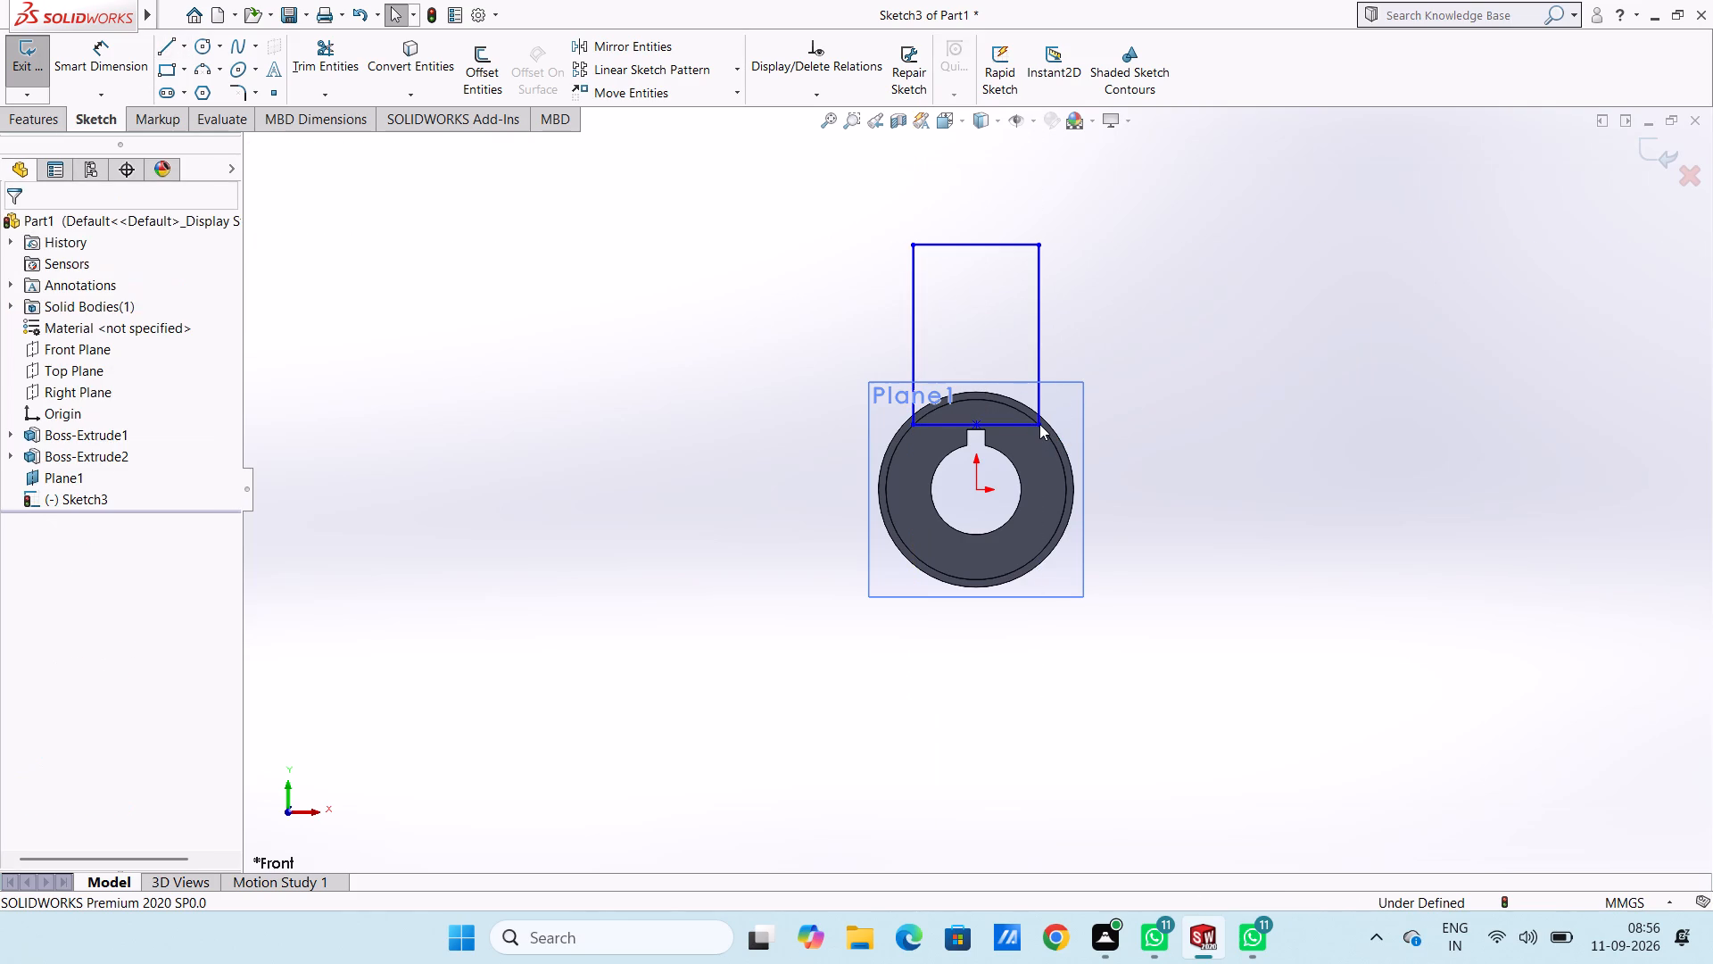
Dimension the rectangle's bottom line above the keyway to 40 mm.
click(128, 51)
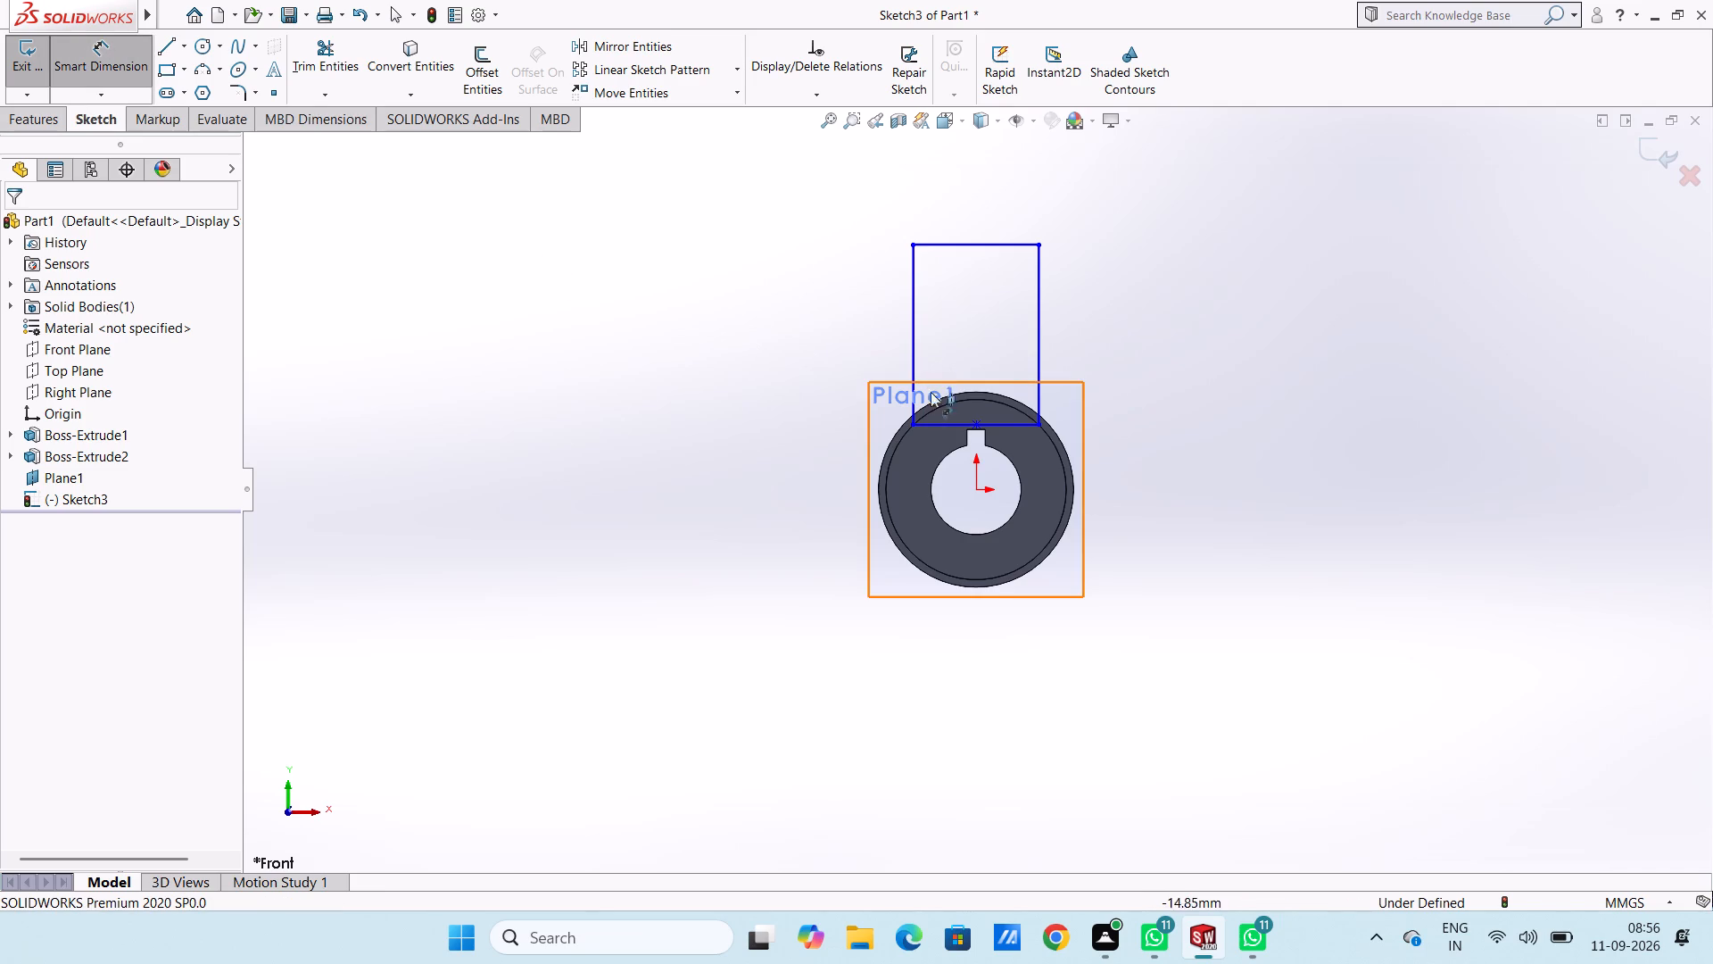
click(931, 420)
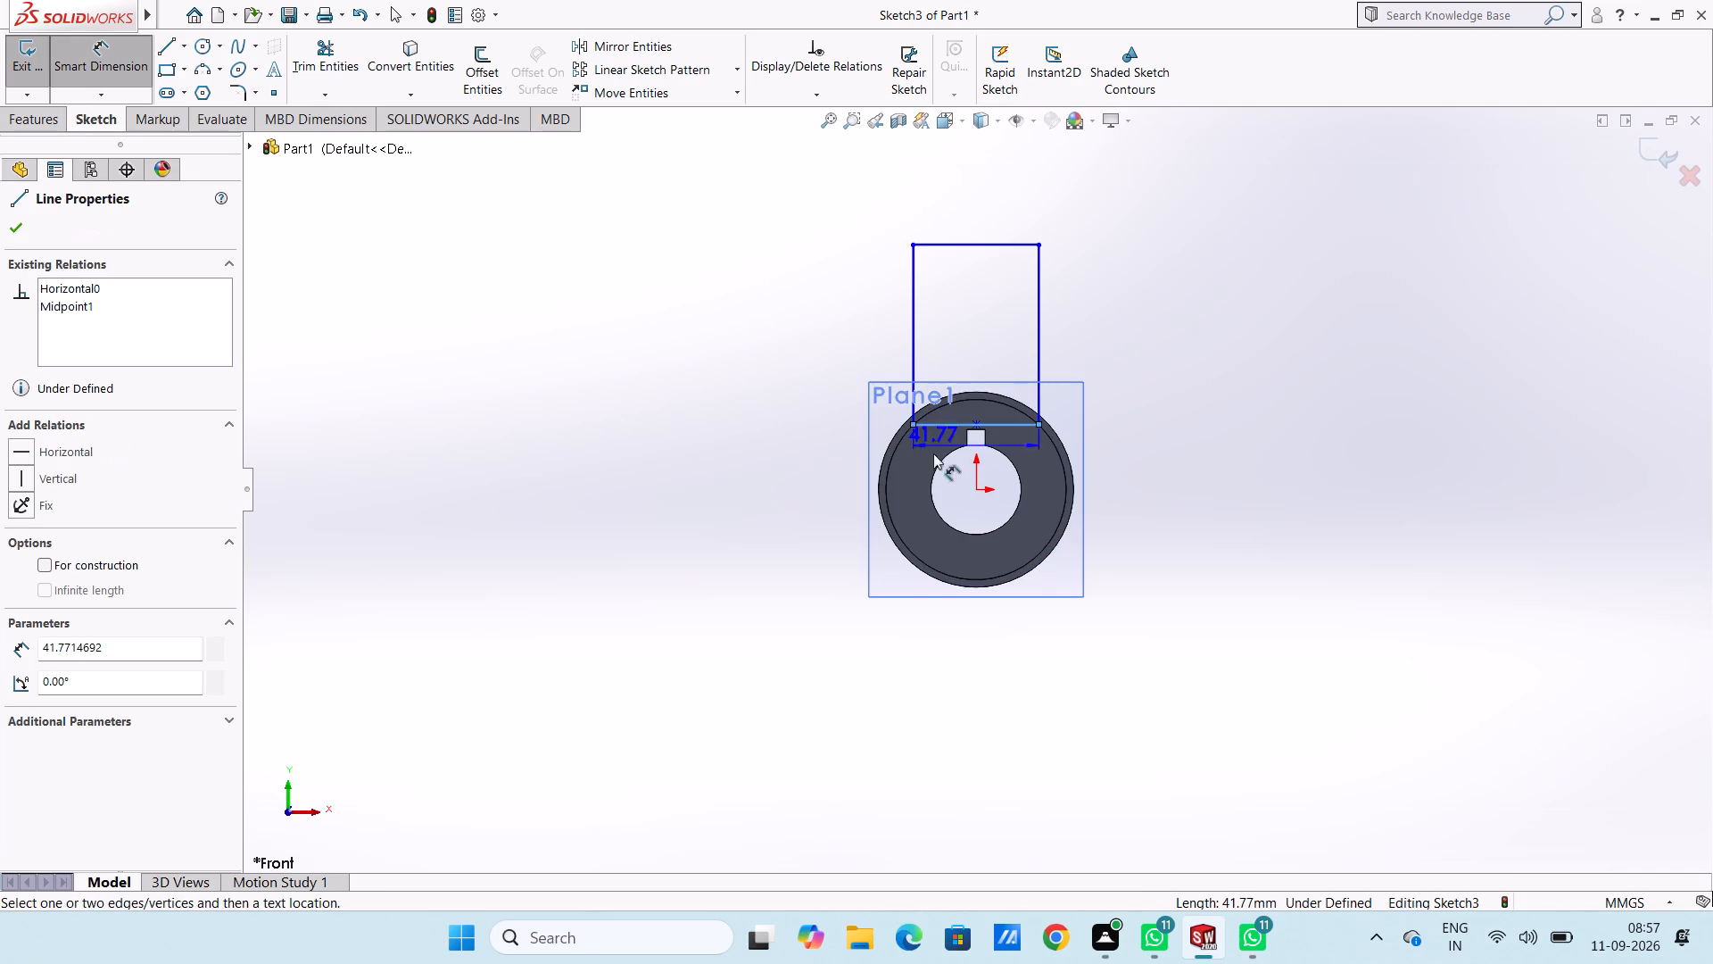
click(937, 660)
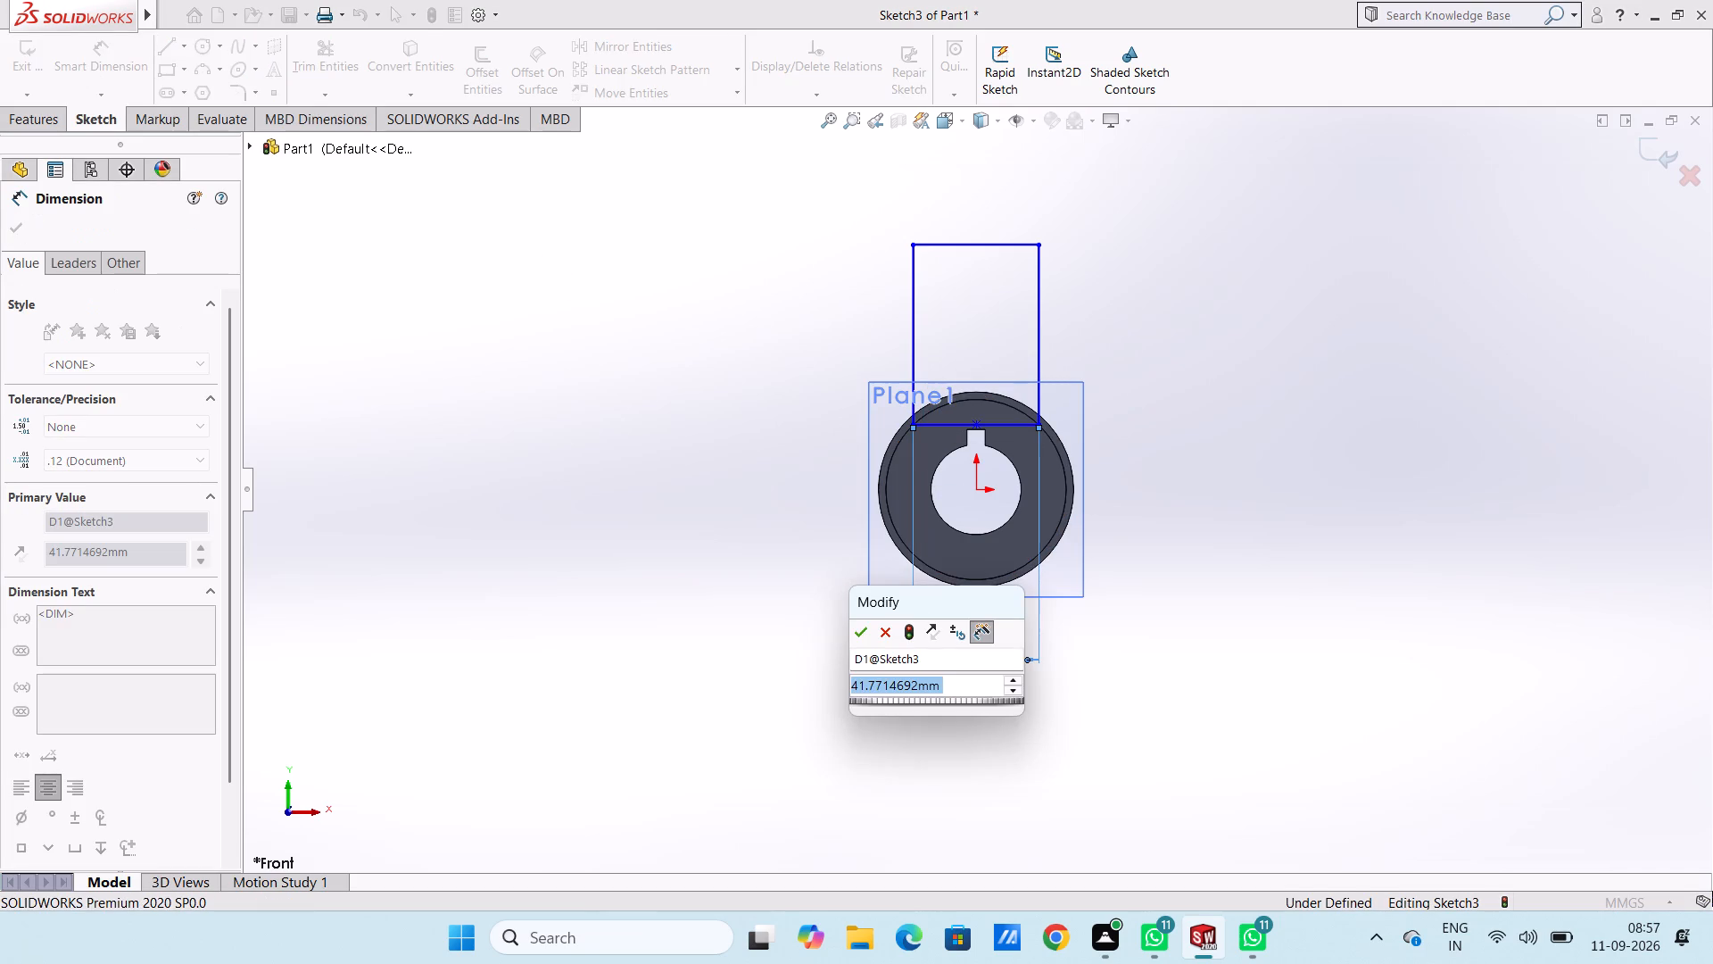
key(1)
key(BackSpace)
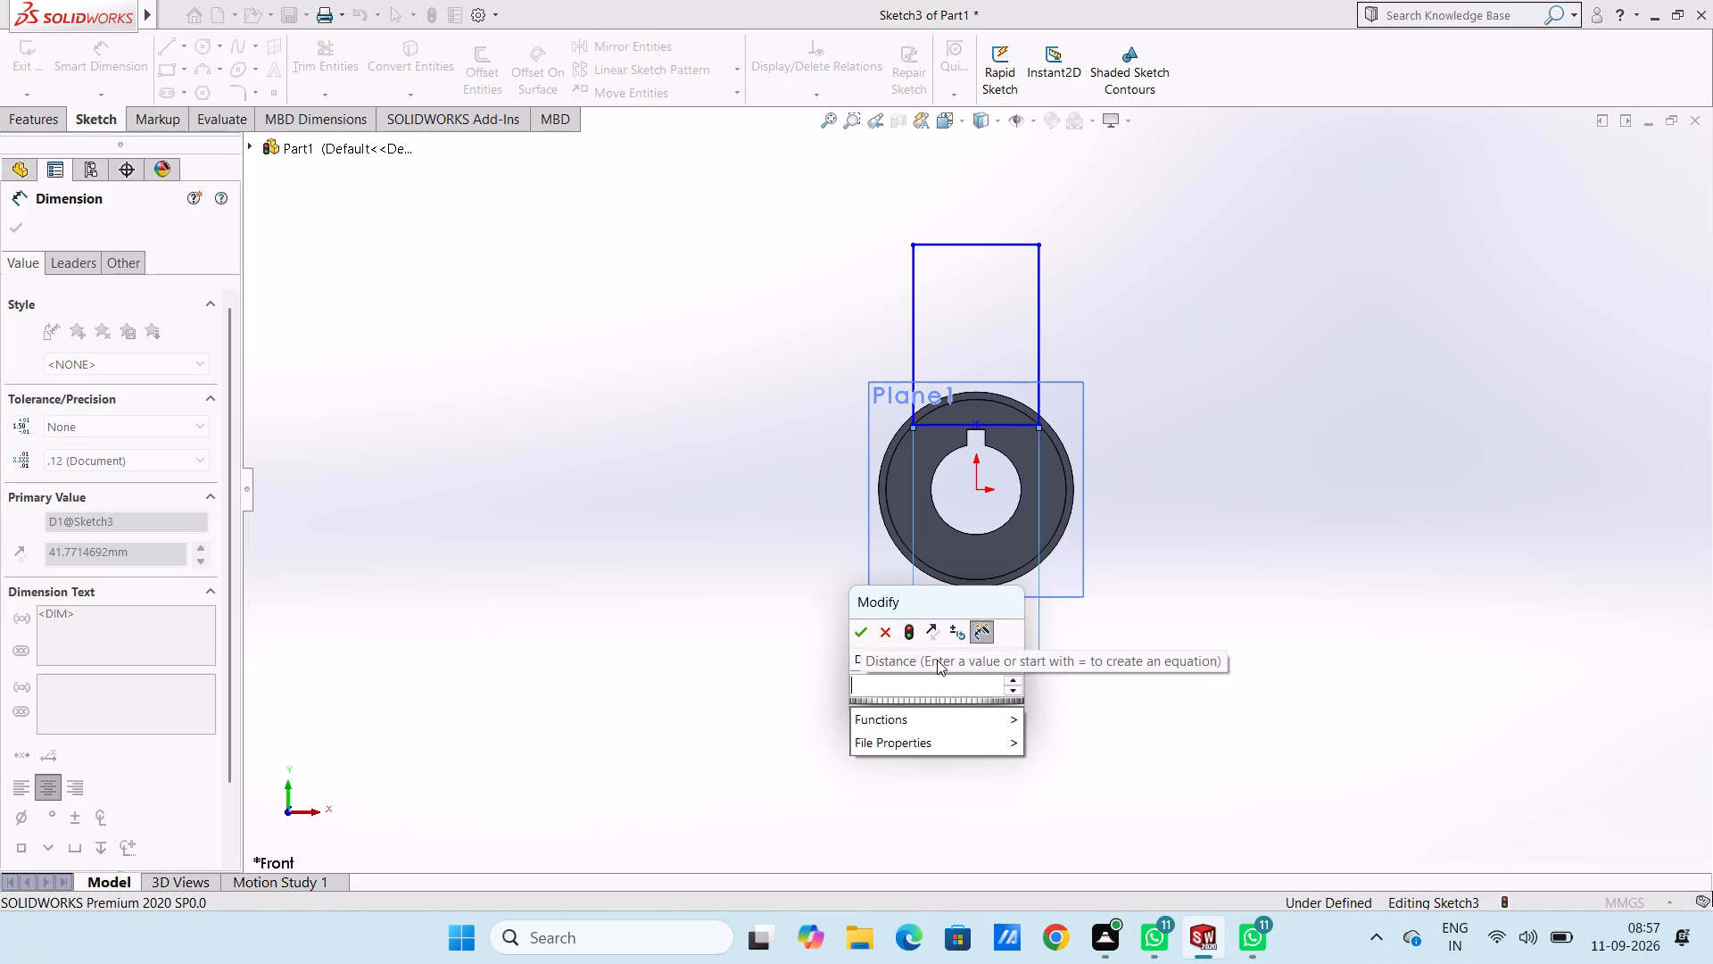
key(4)
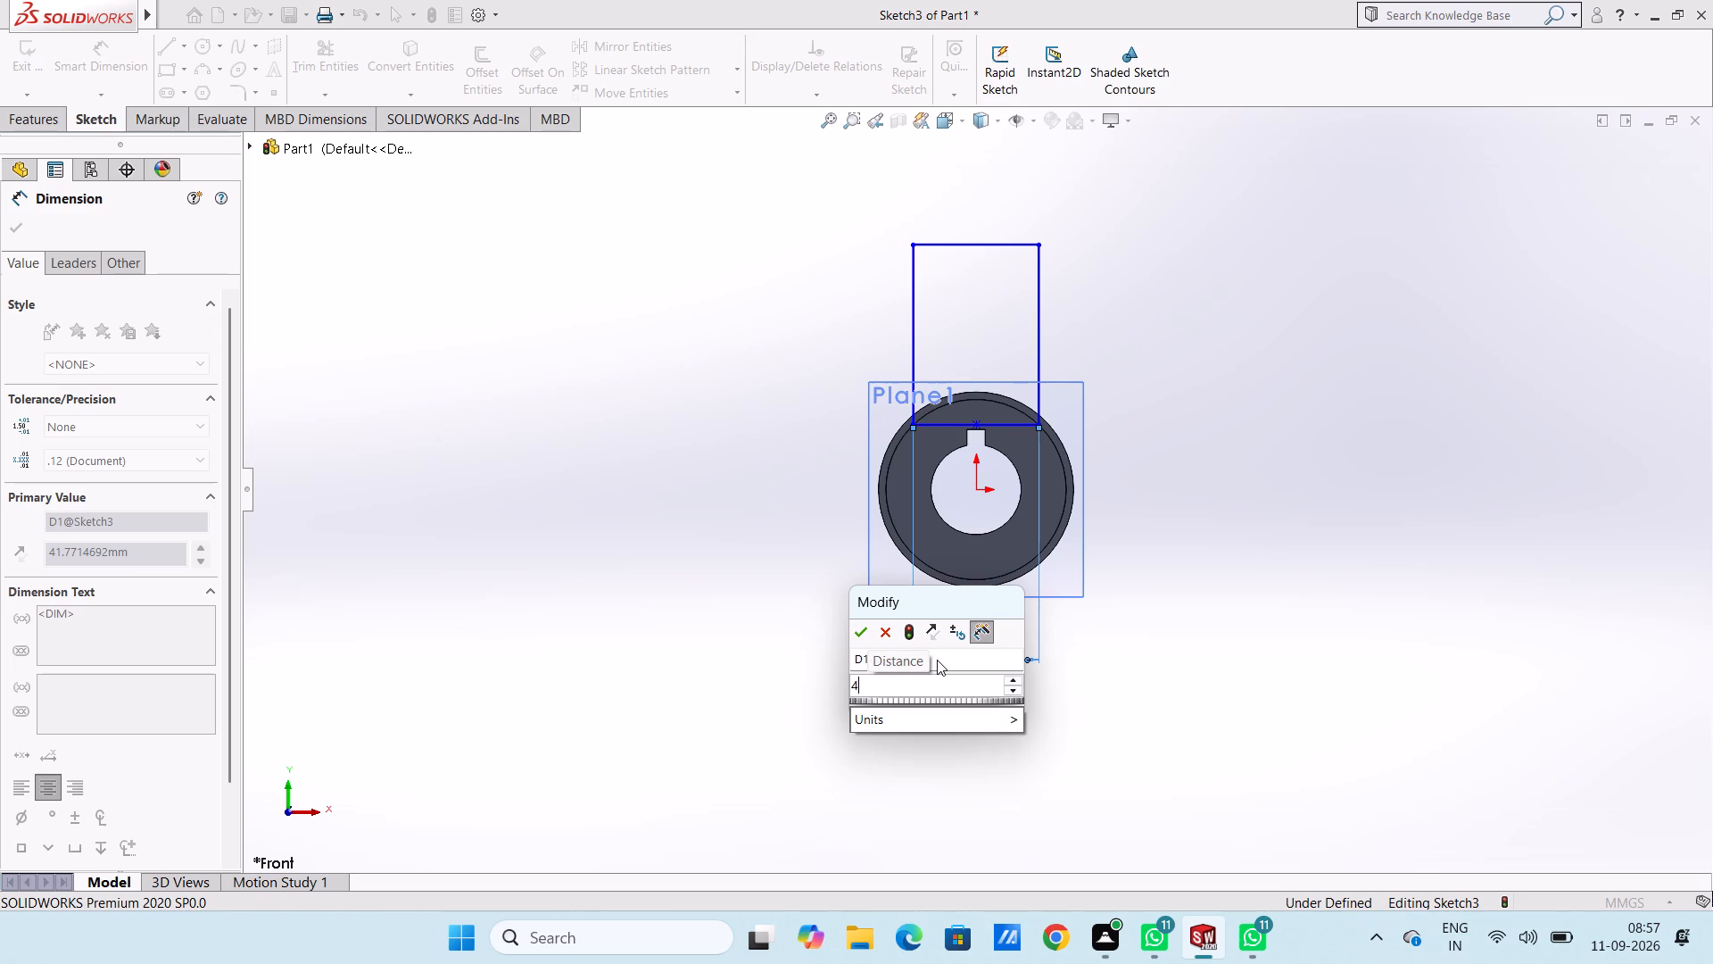
key(0)
key(Return)
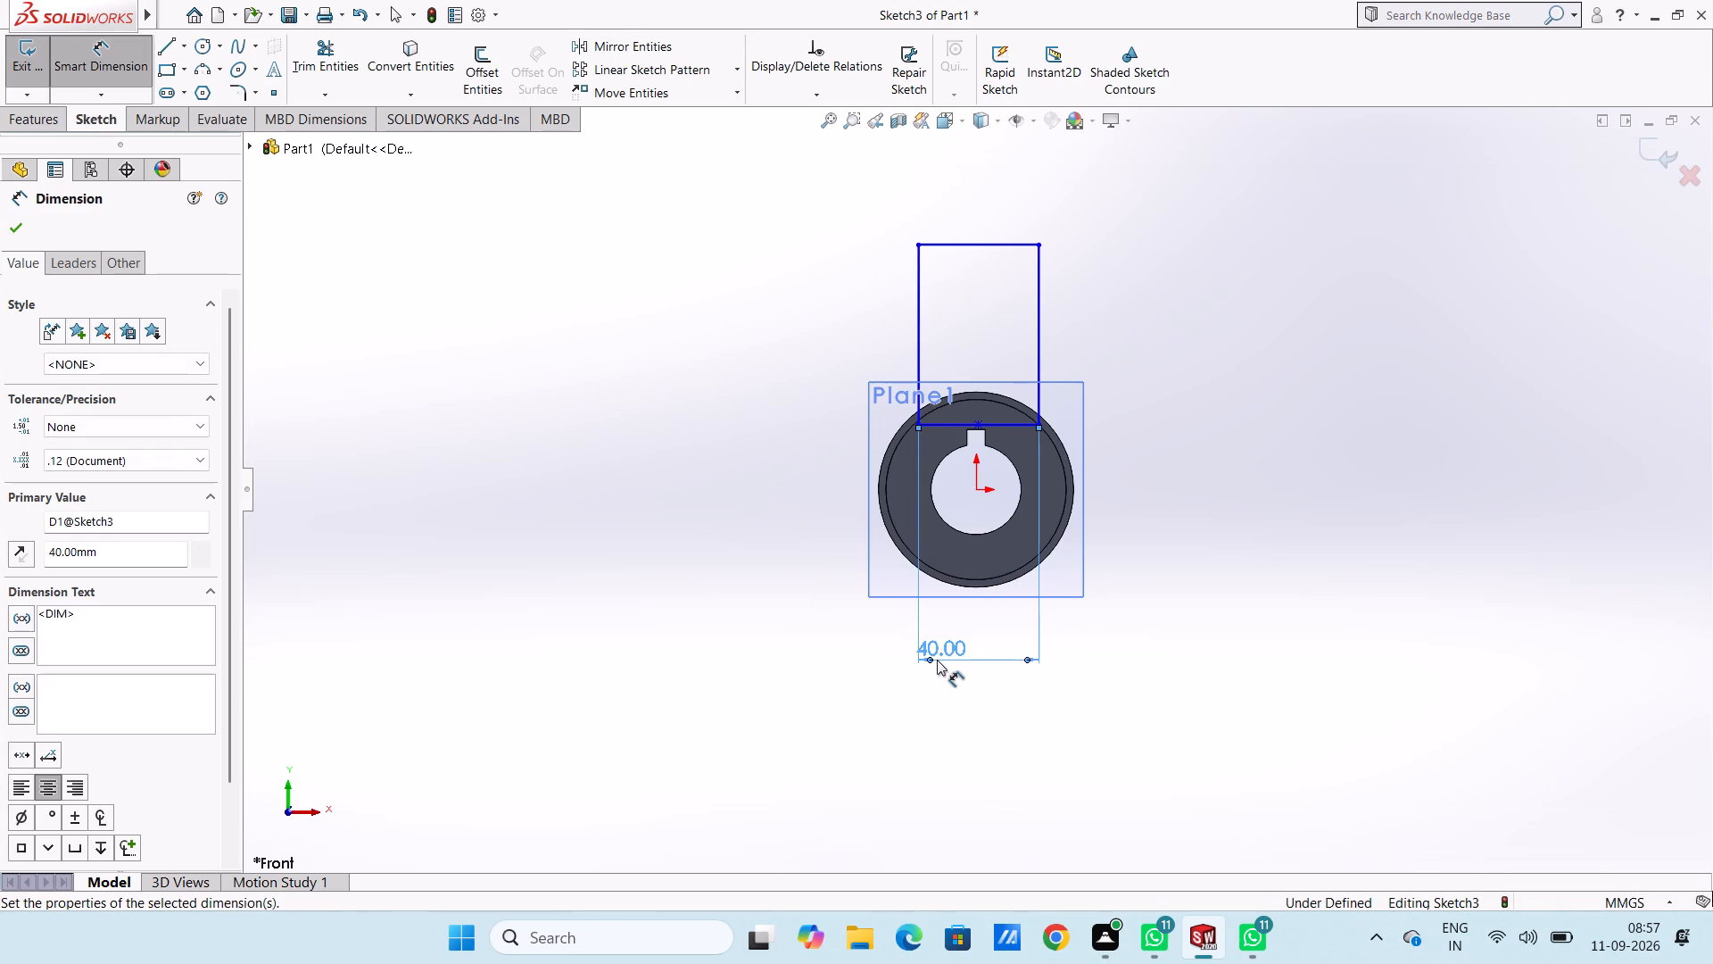
Dimension the horizontal distance from the rectangle's lower right corner to the origin as 20 mm.
click(1037, 422)
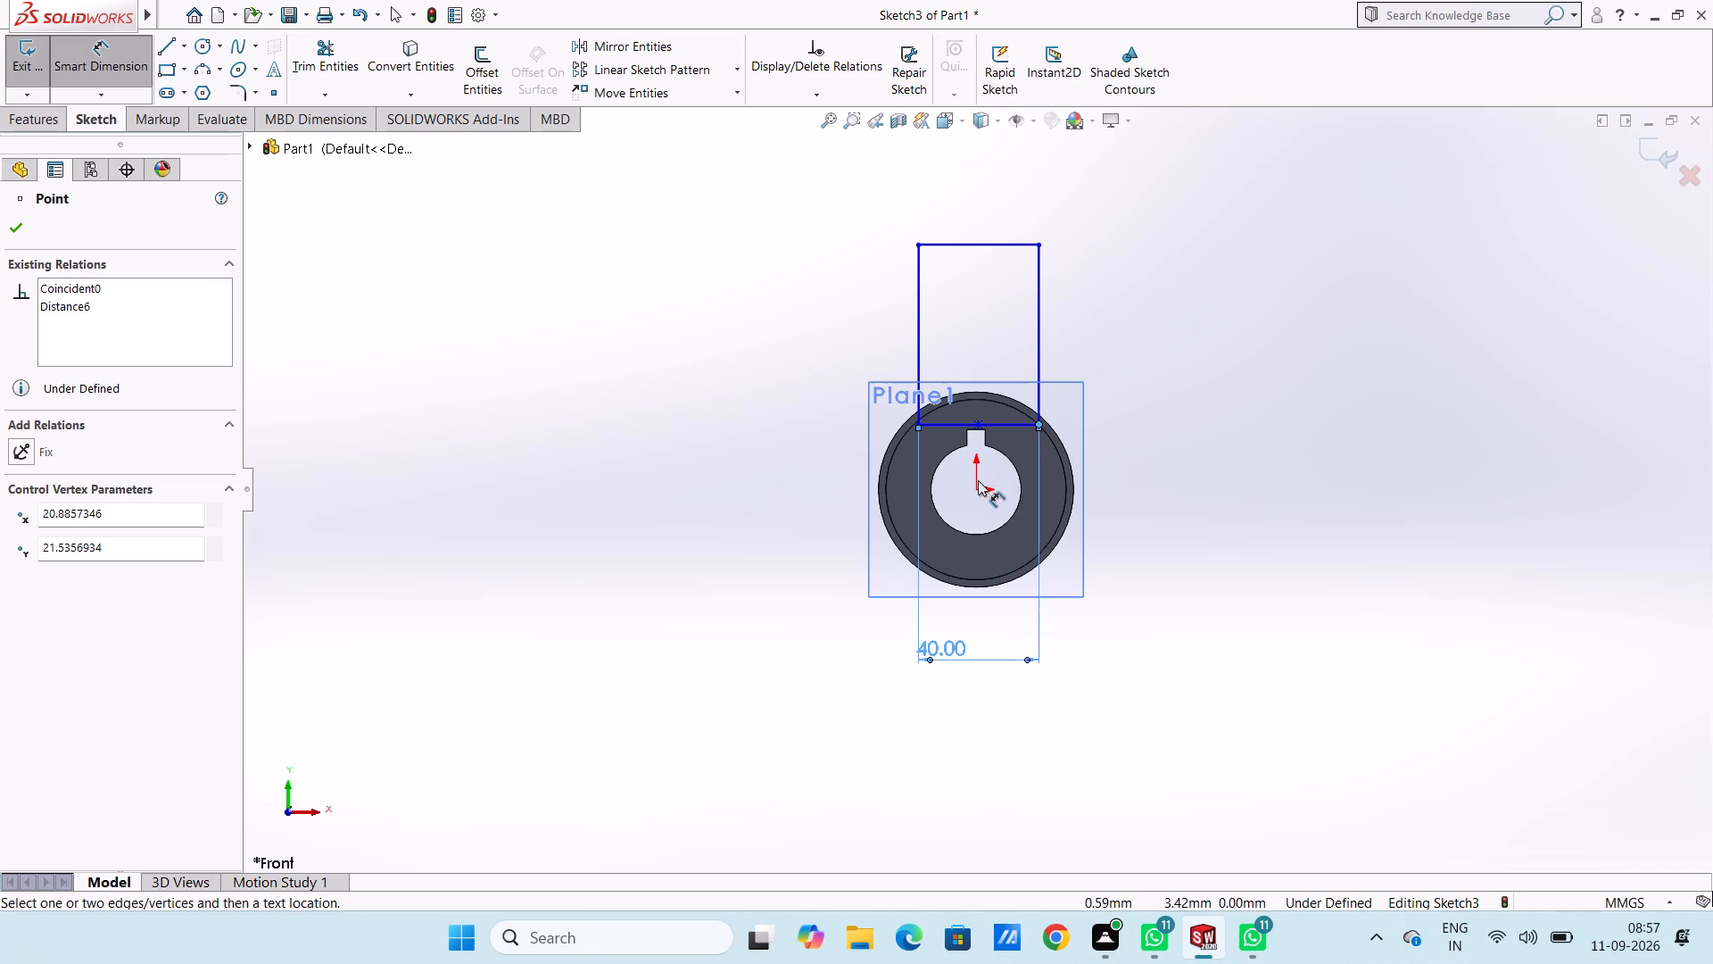
click(977, 488)
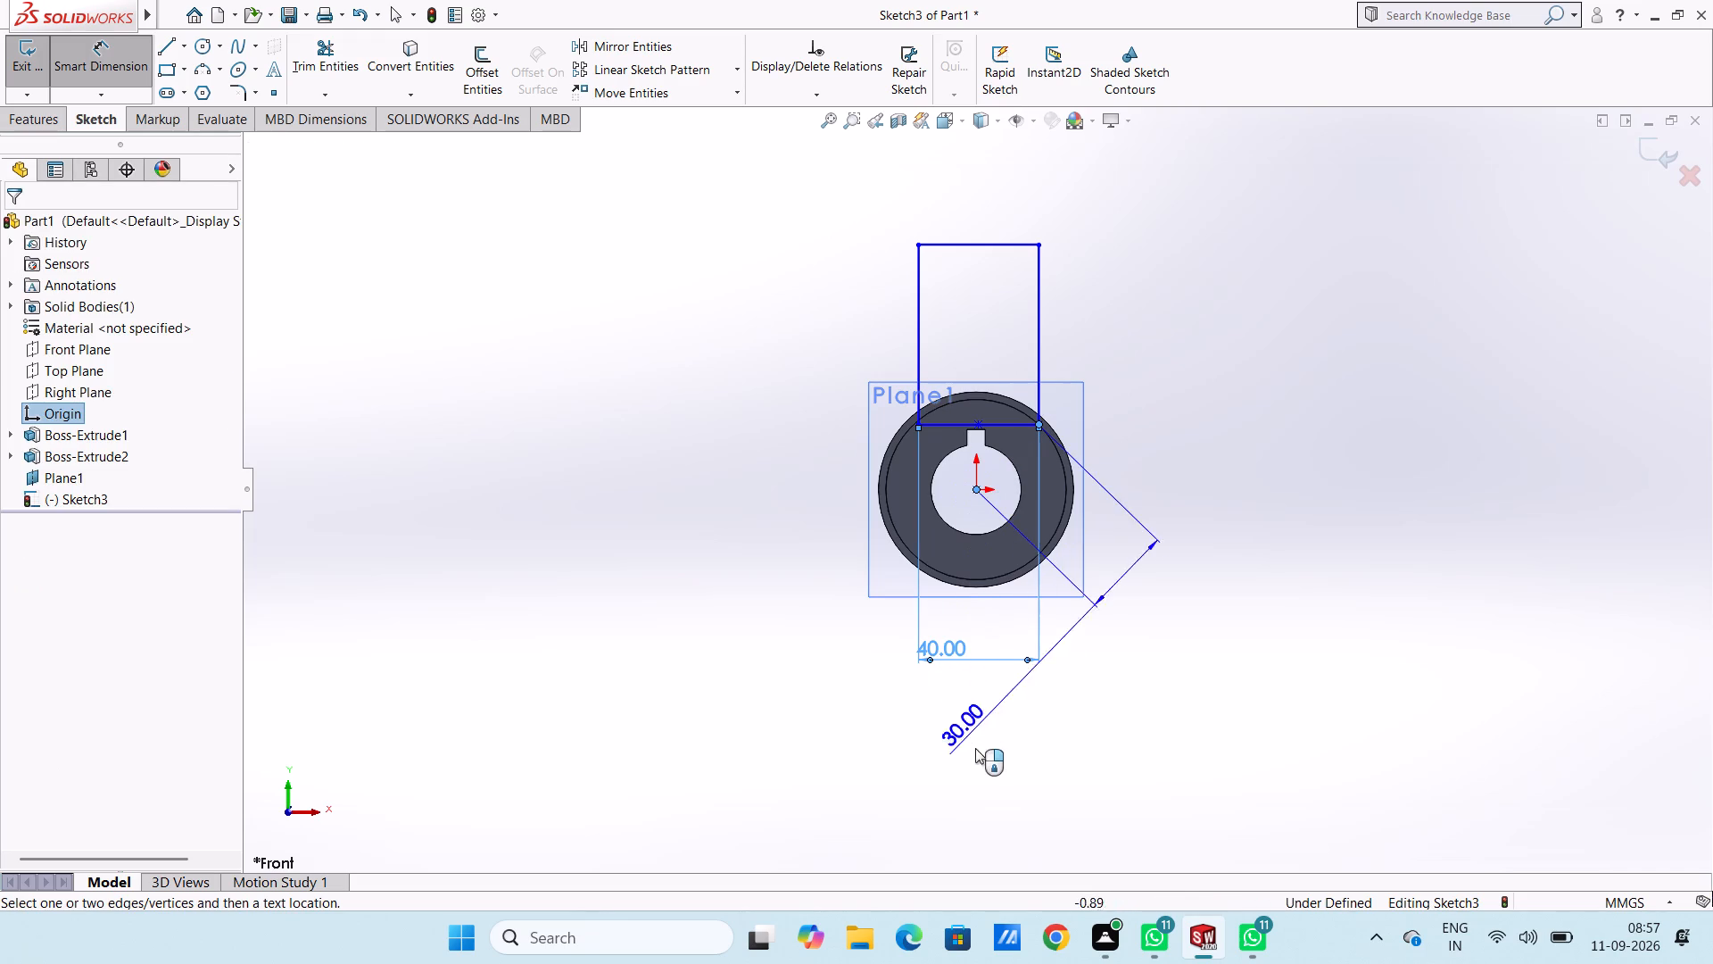
click(991, 746)
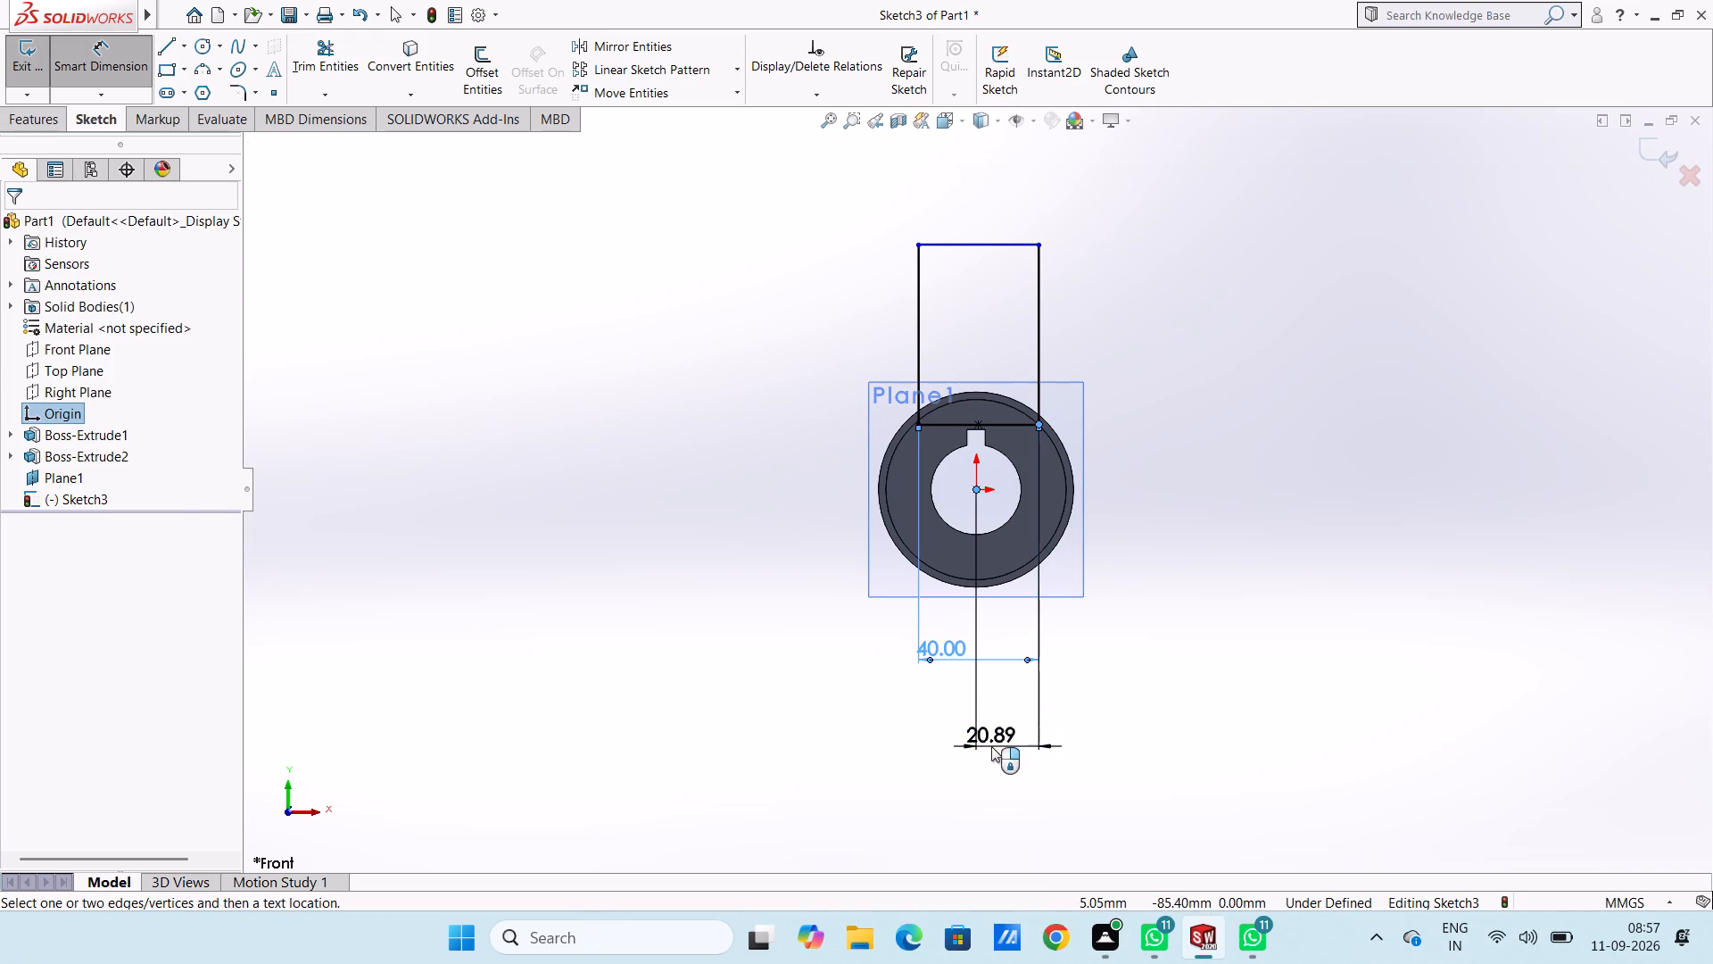
text(20)
key(Return)
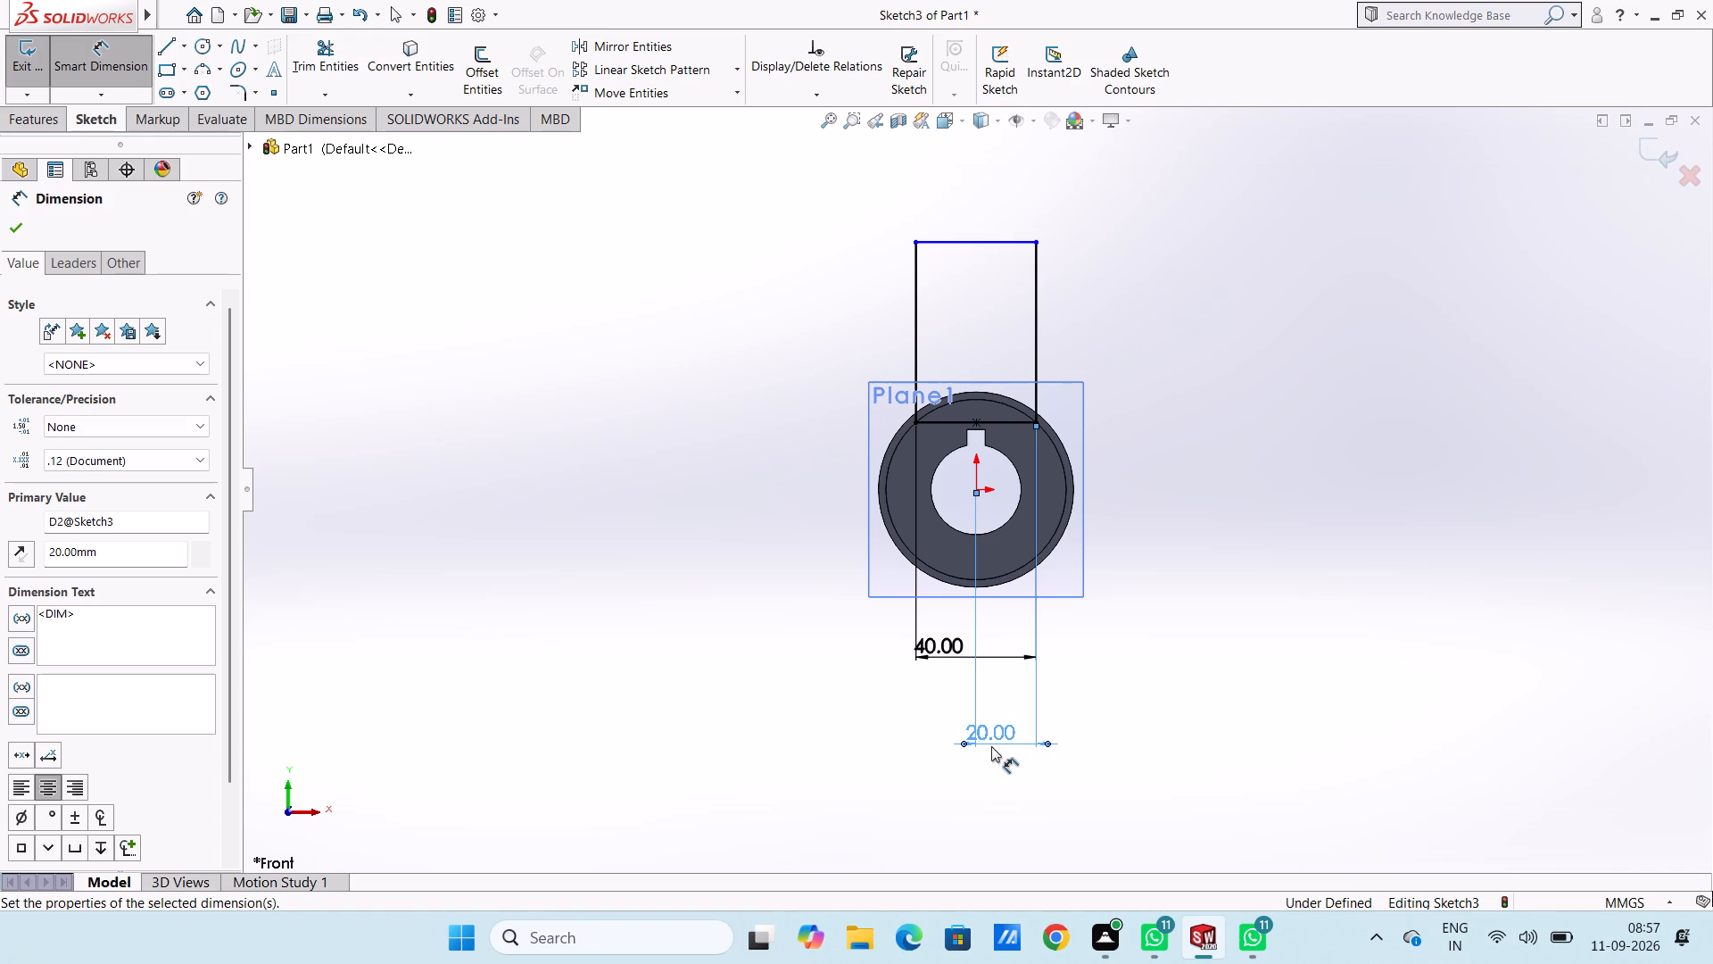
click(1105, 553)
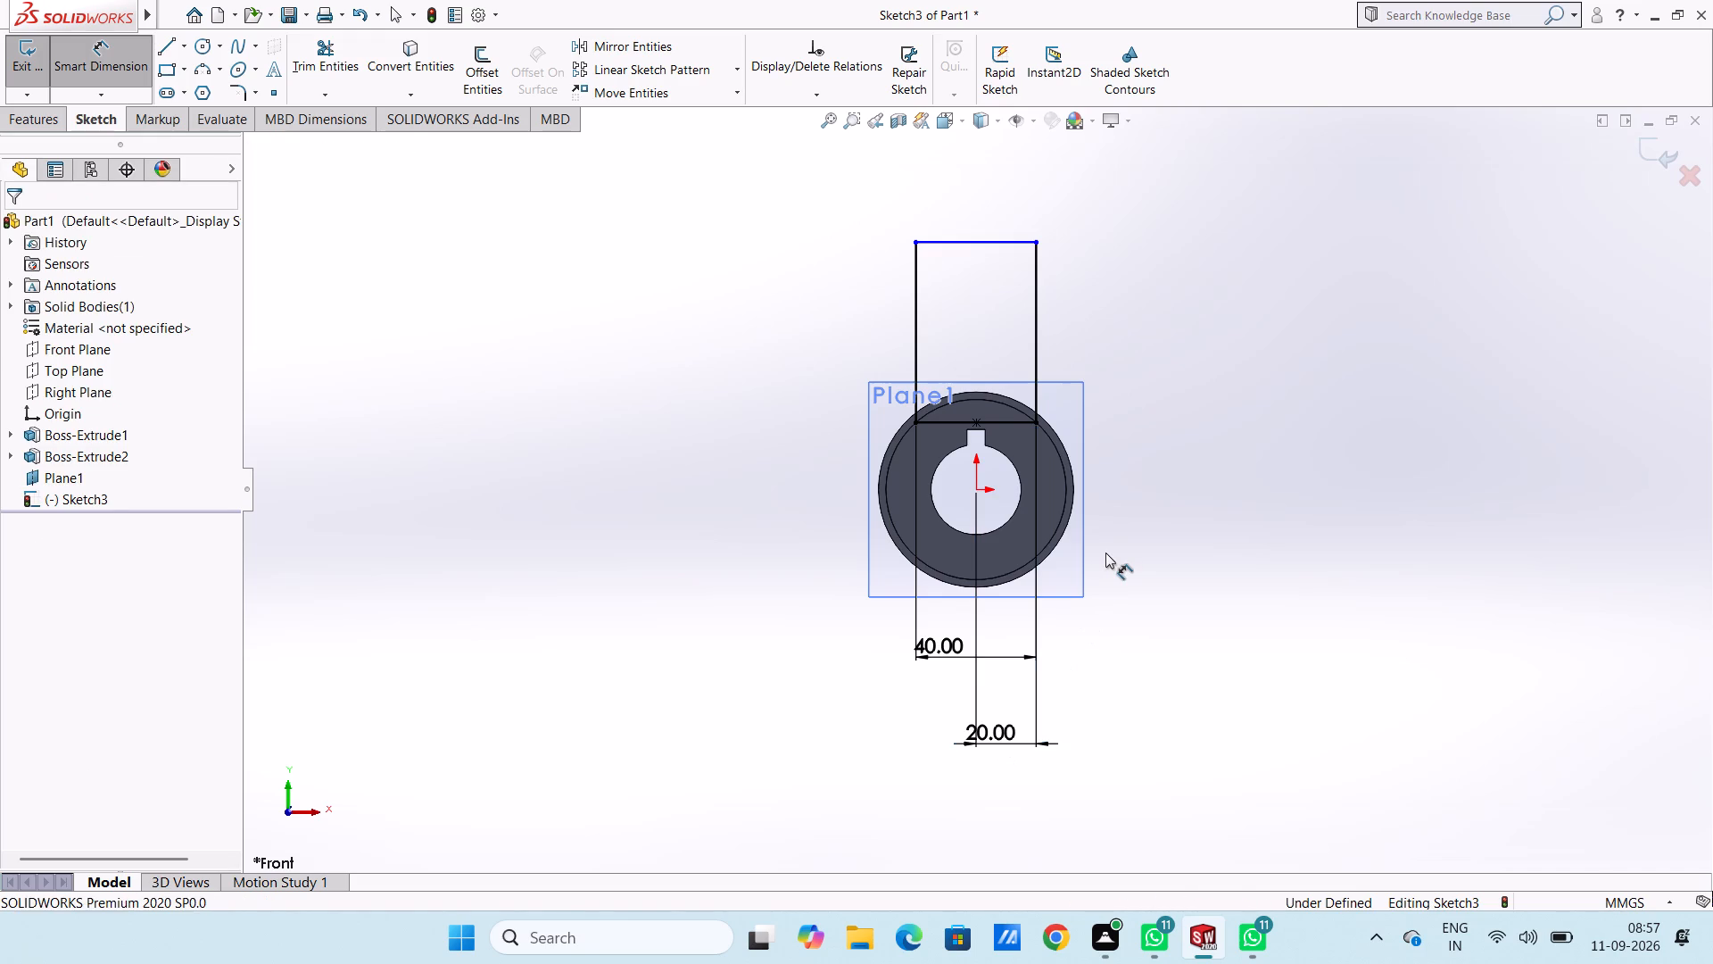
Dimension the rectangle's right vertical side to 60 mm.
click(1037, 289)
click(1274, 291)
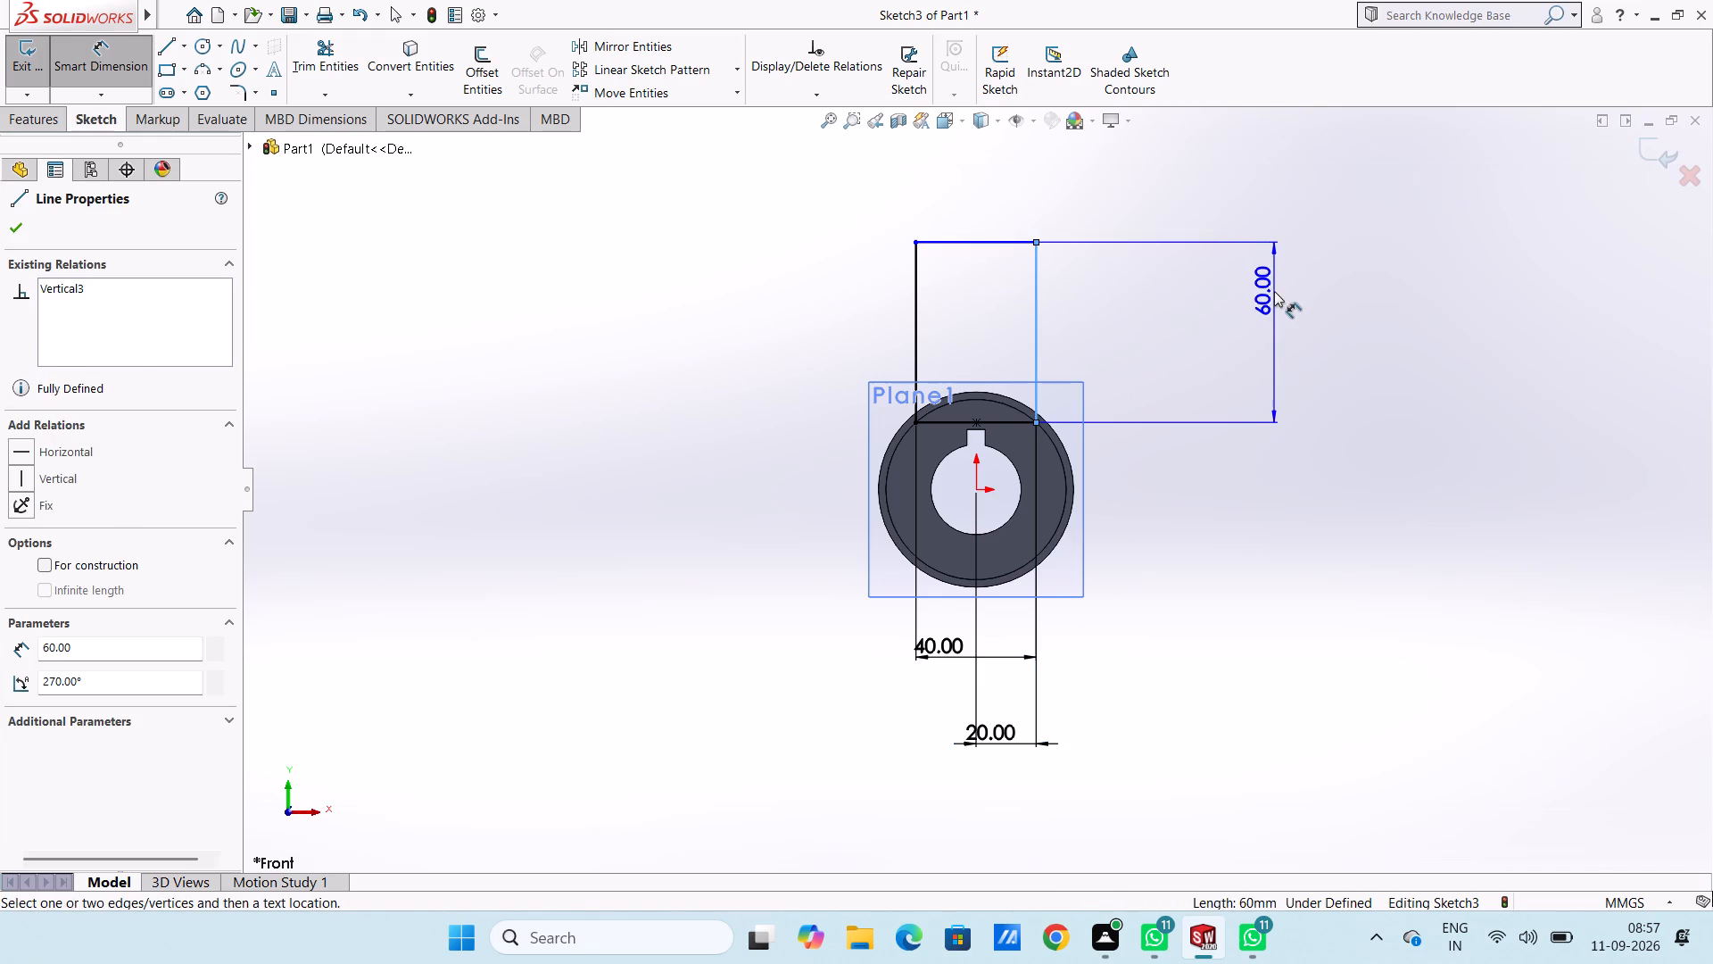
key(Return)
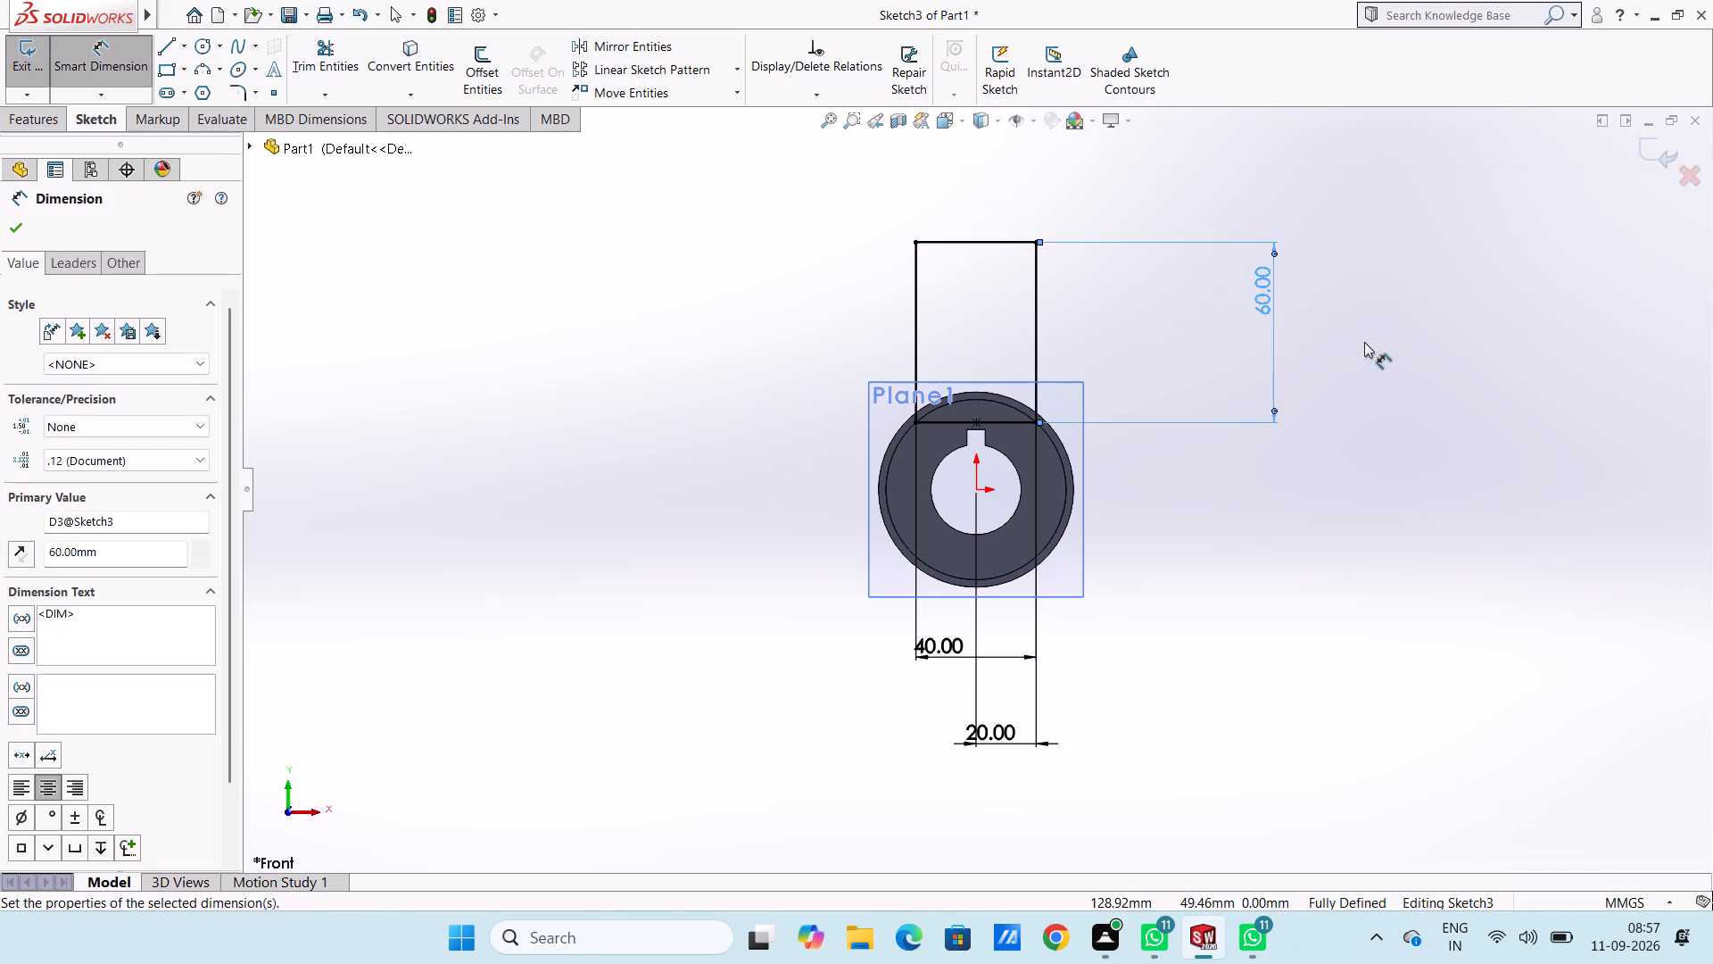
click(1364, 342)
key(Escape)
key(Escape)
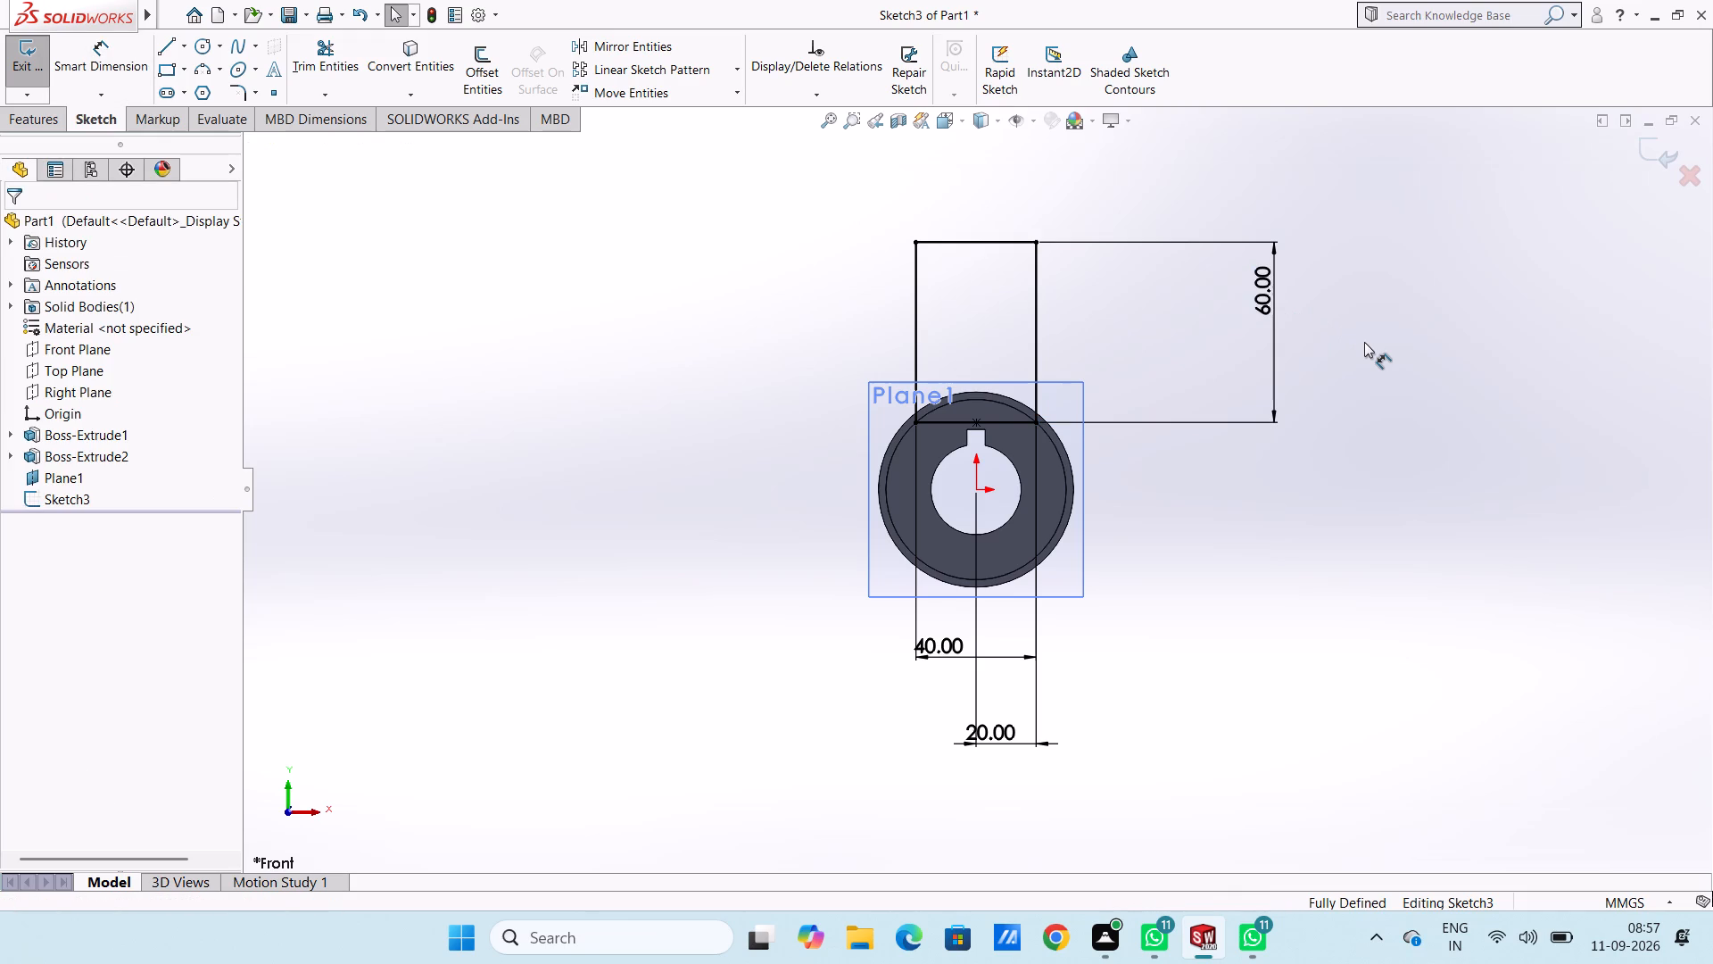
Extrude the 40 by 60 mm rectangle as a blind boss 10 mm deep, merged with the hub.
key(ctrl+7)
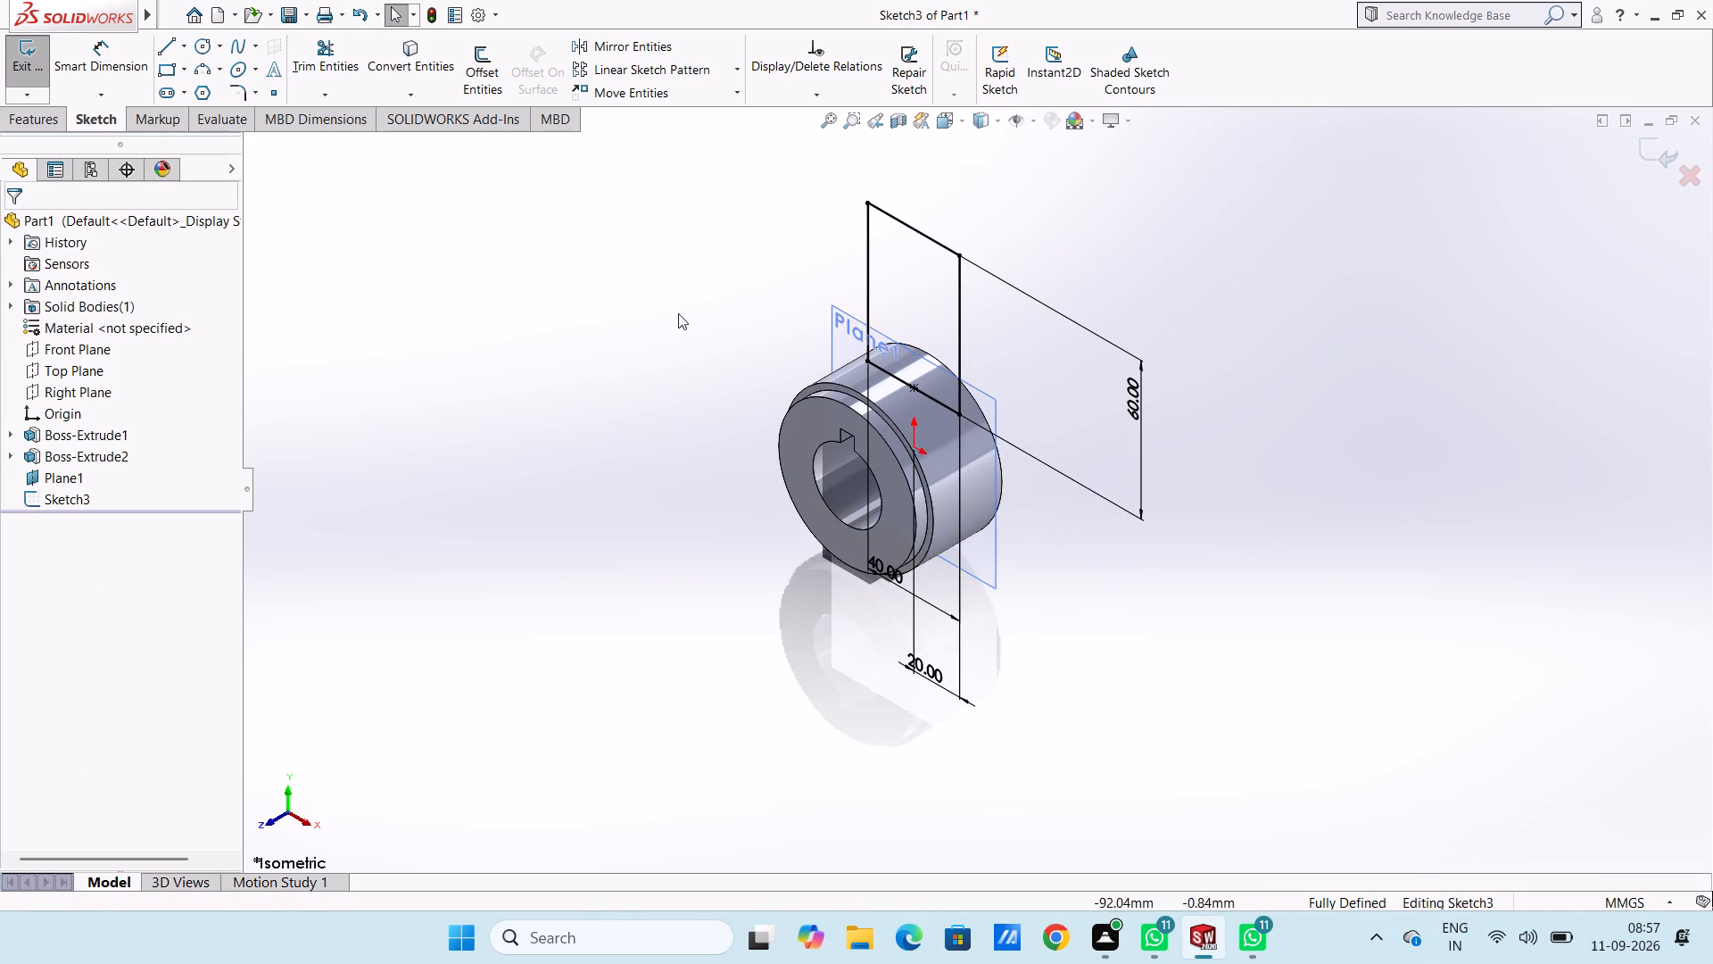
click(43, 124)
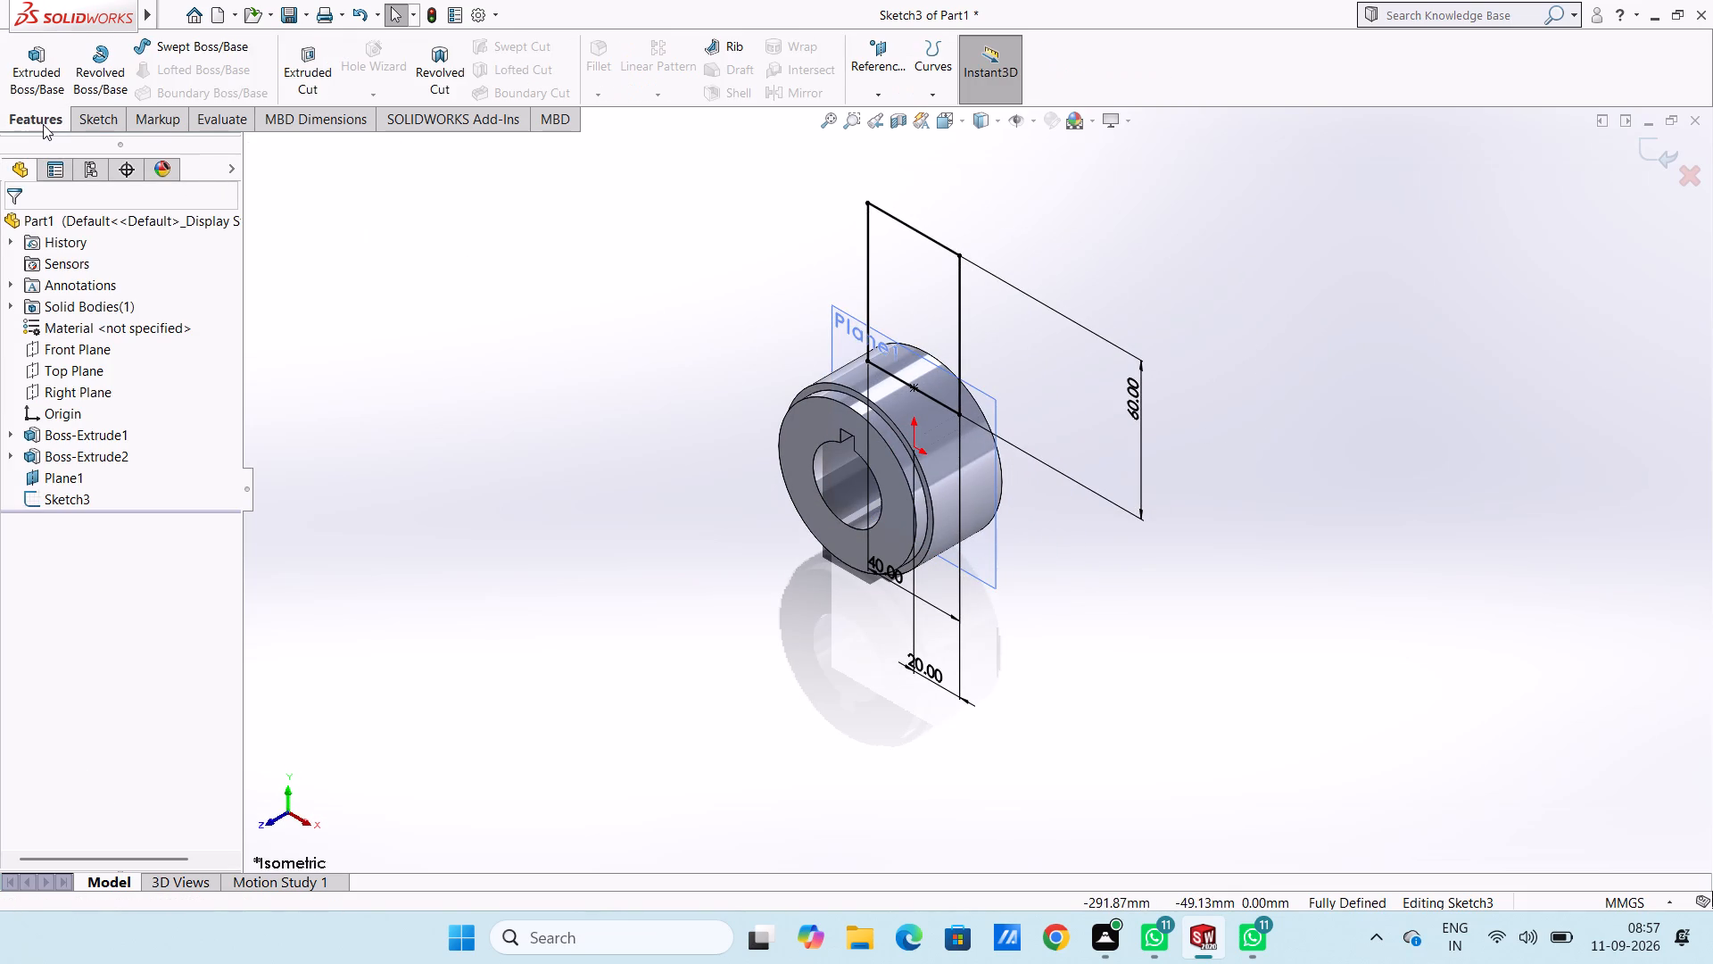
click(43, 74)
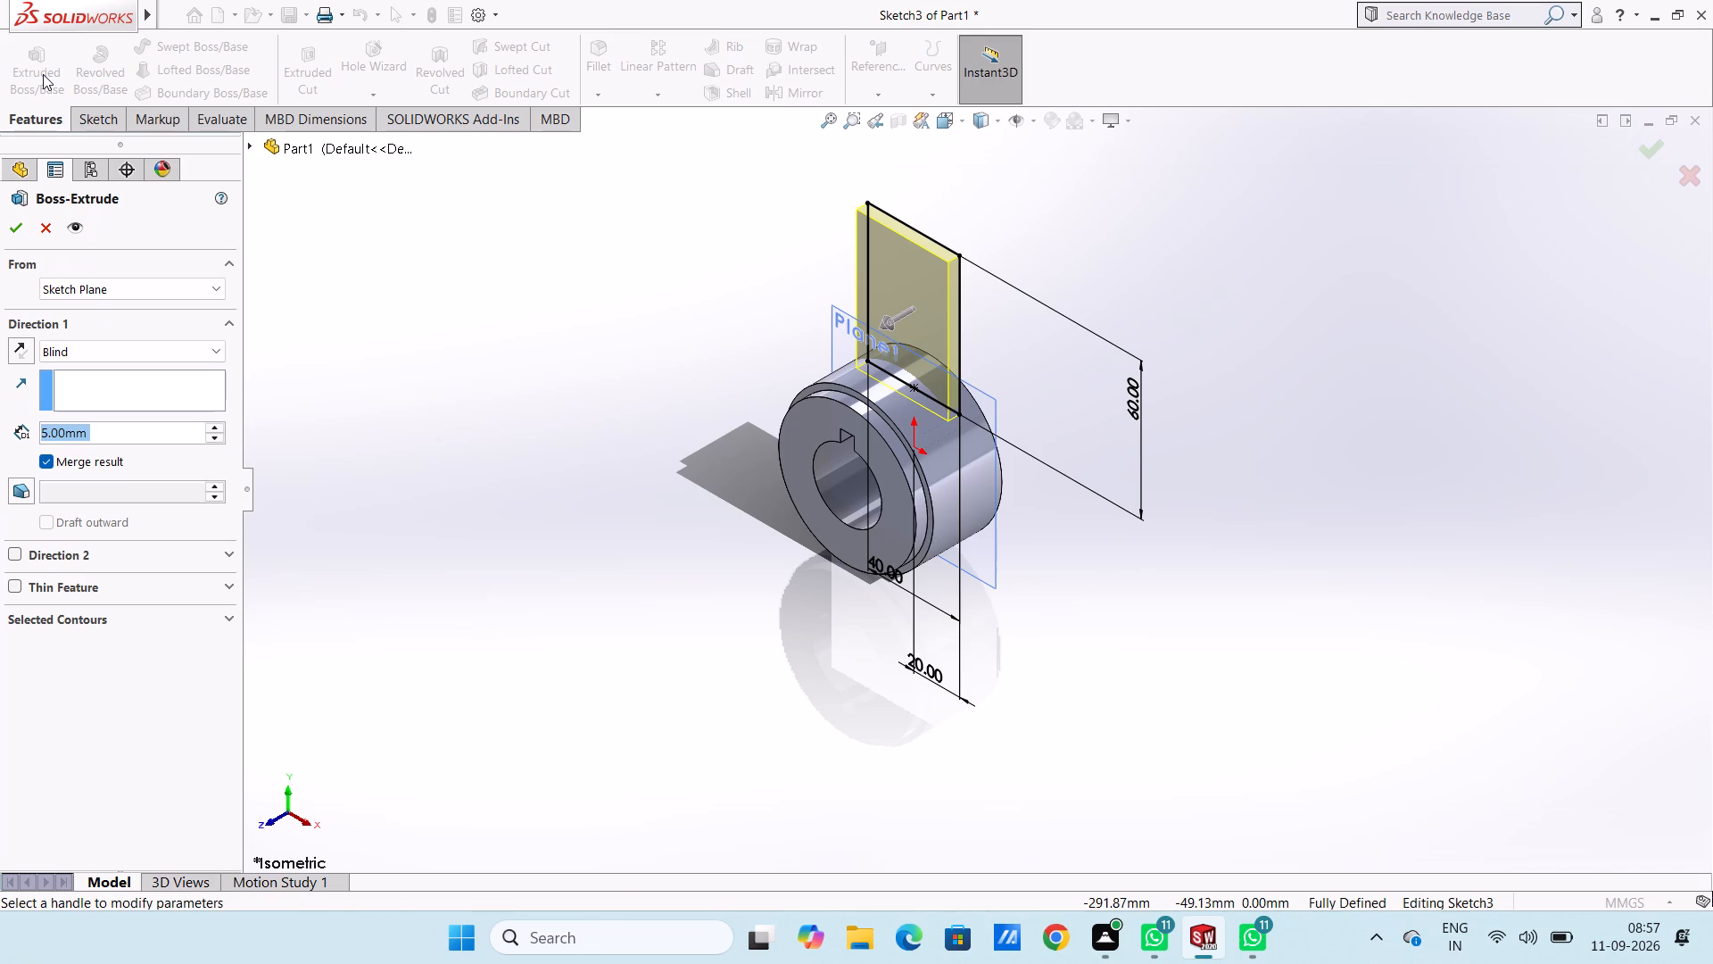
text(10)
key(Return)
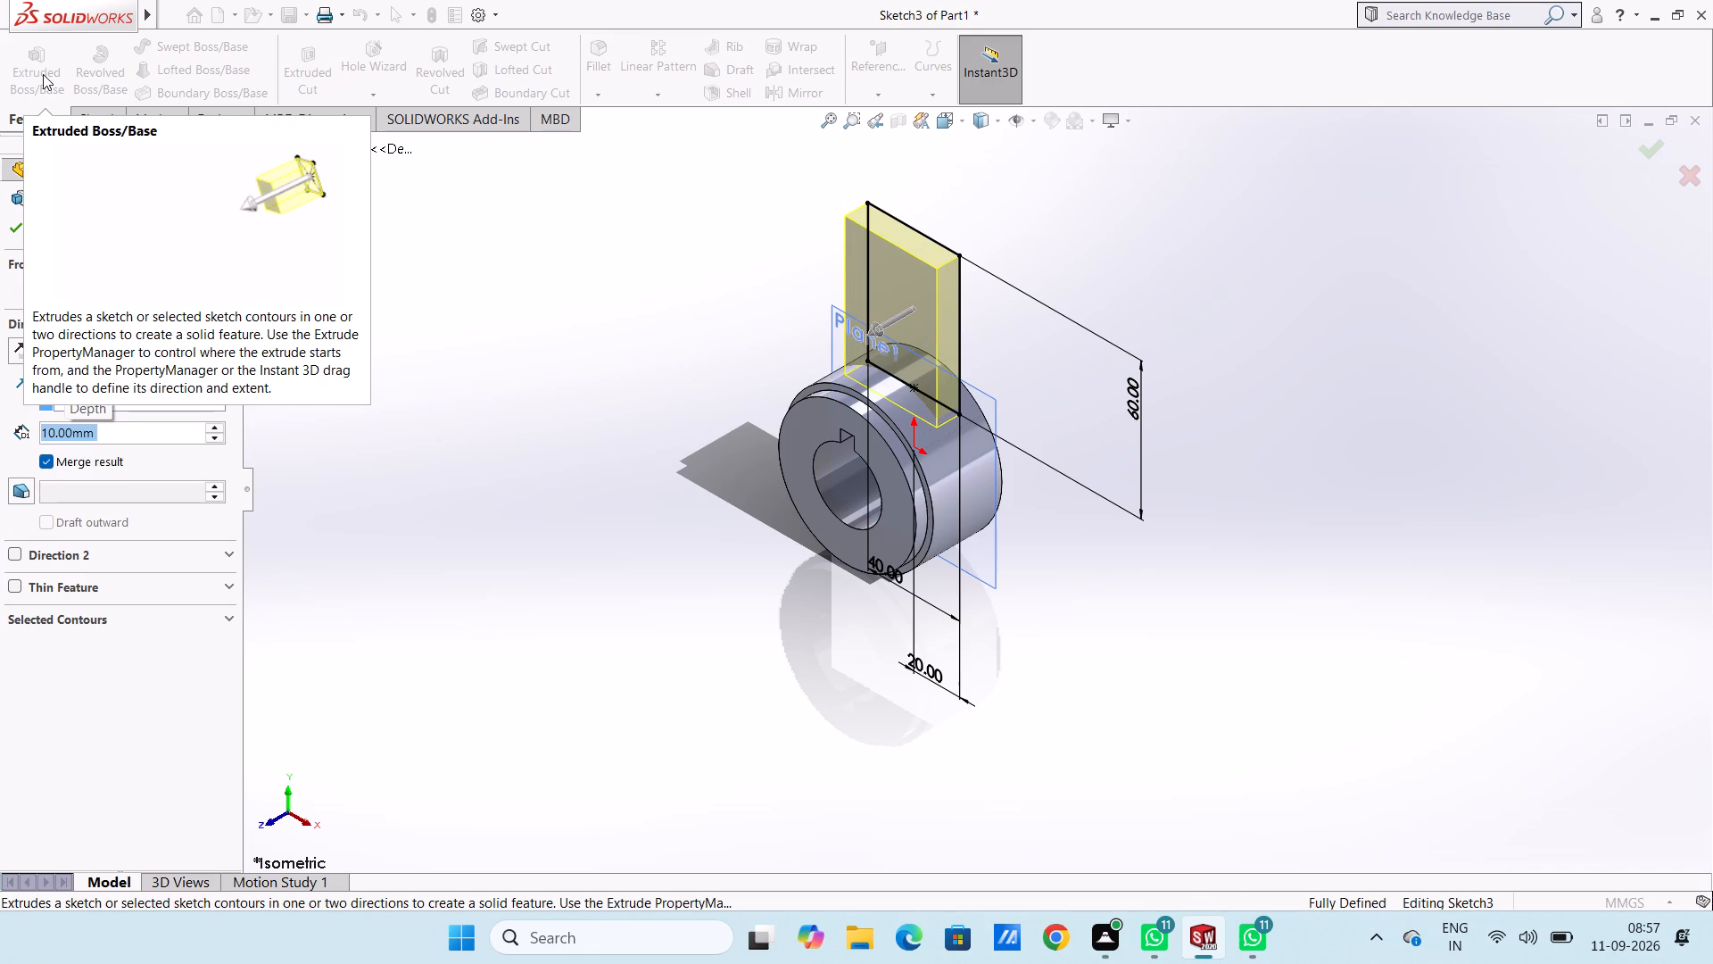
click(9, 226)
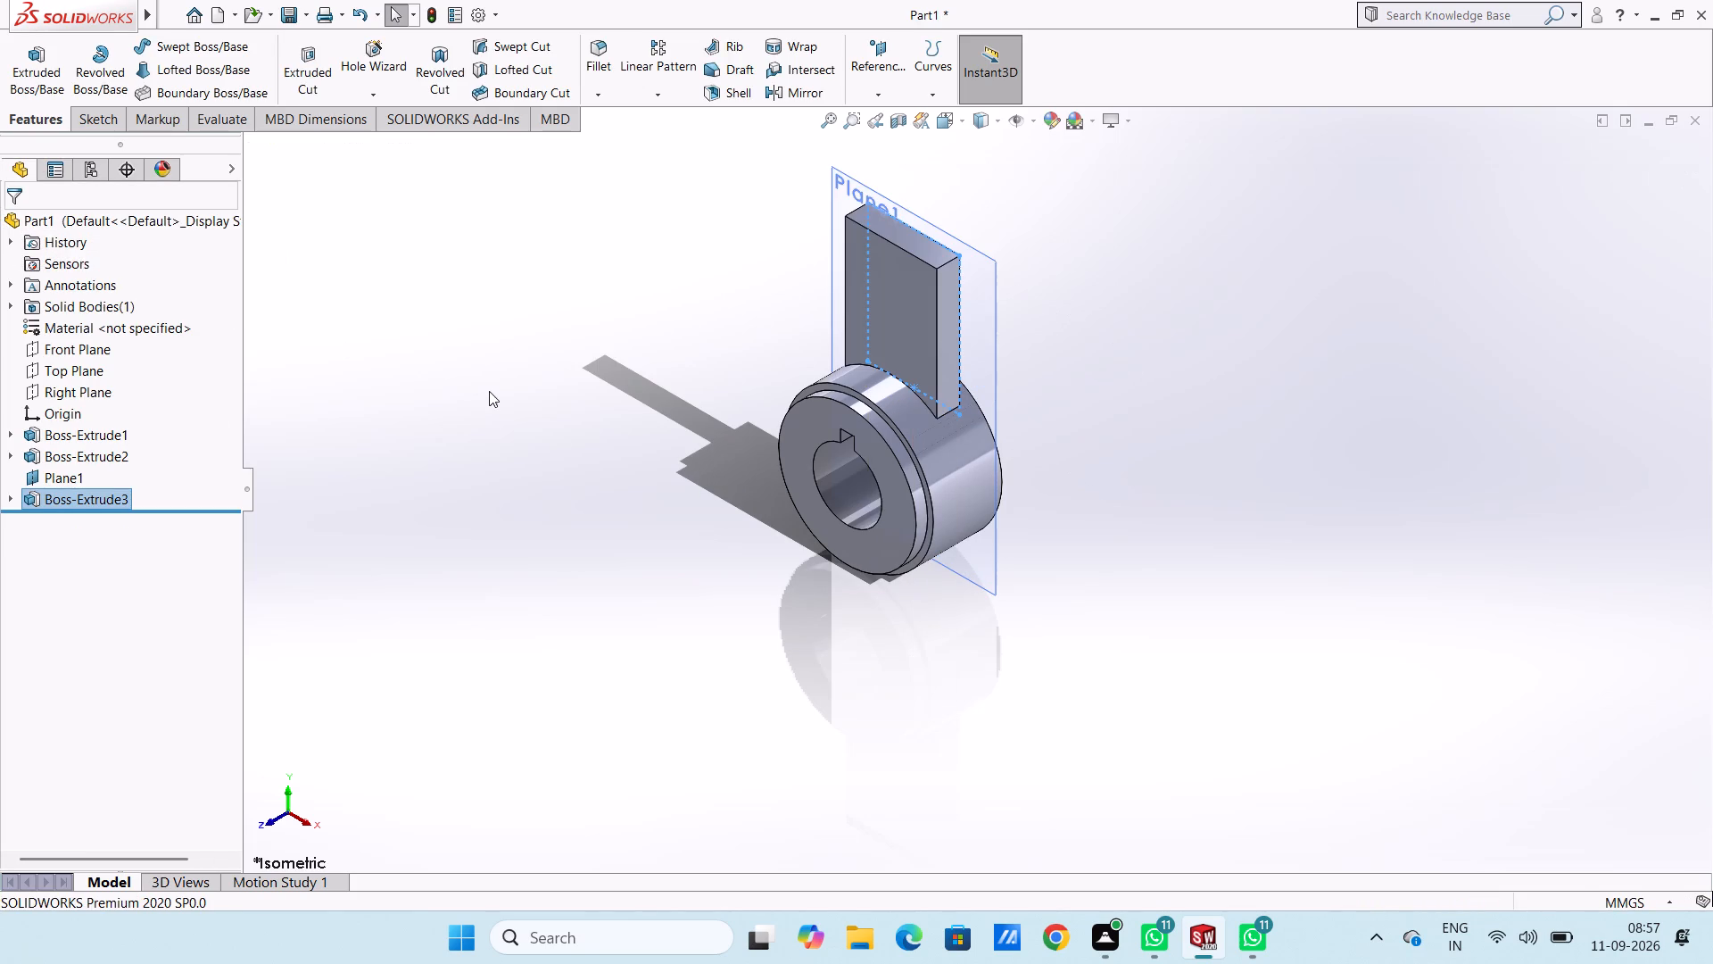
click(489, 391)
Hide the offset reference plane Plane1.
click(100, 479)
click(67, 477)
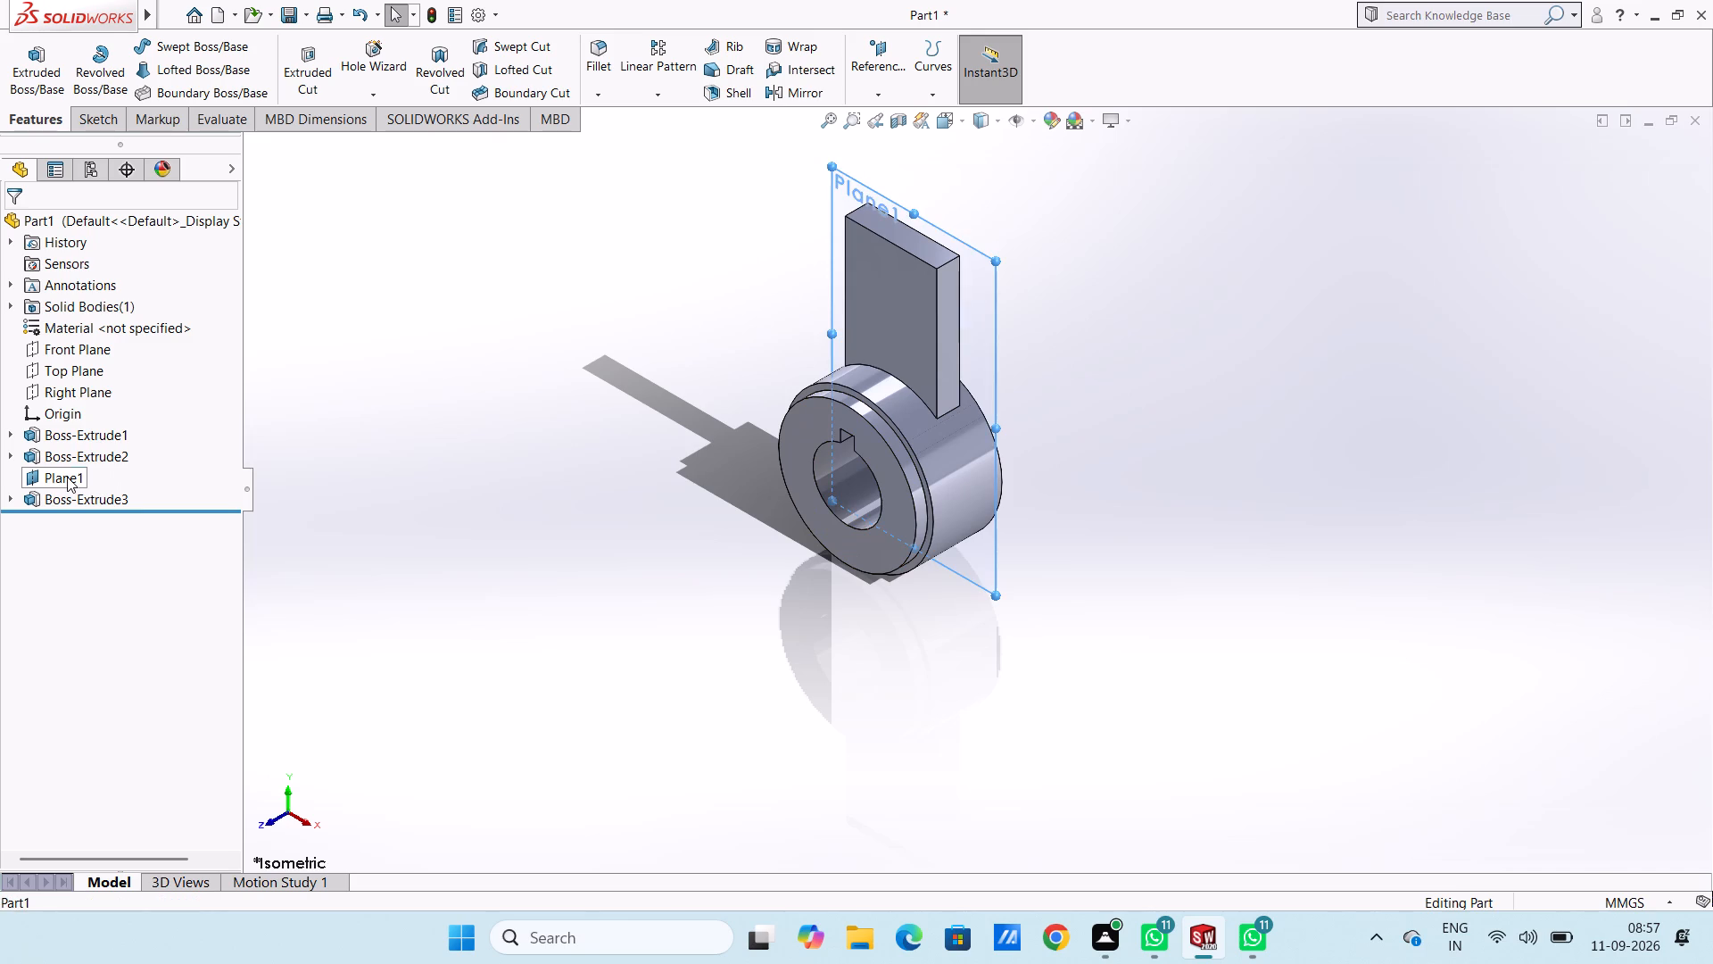
click(102, 448)
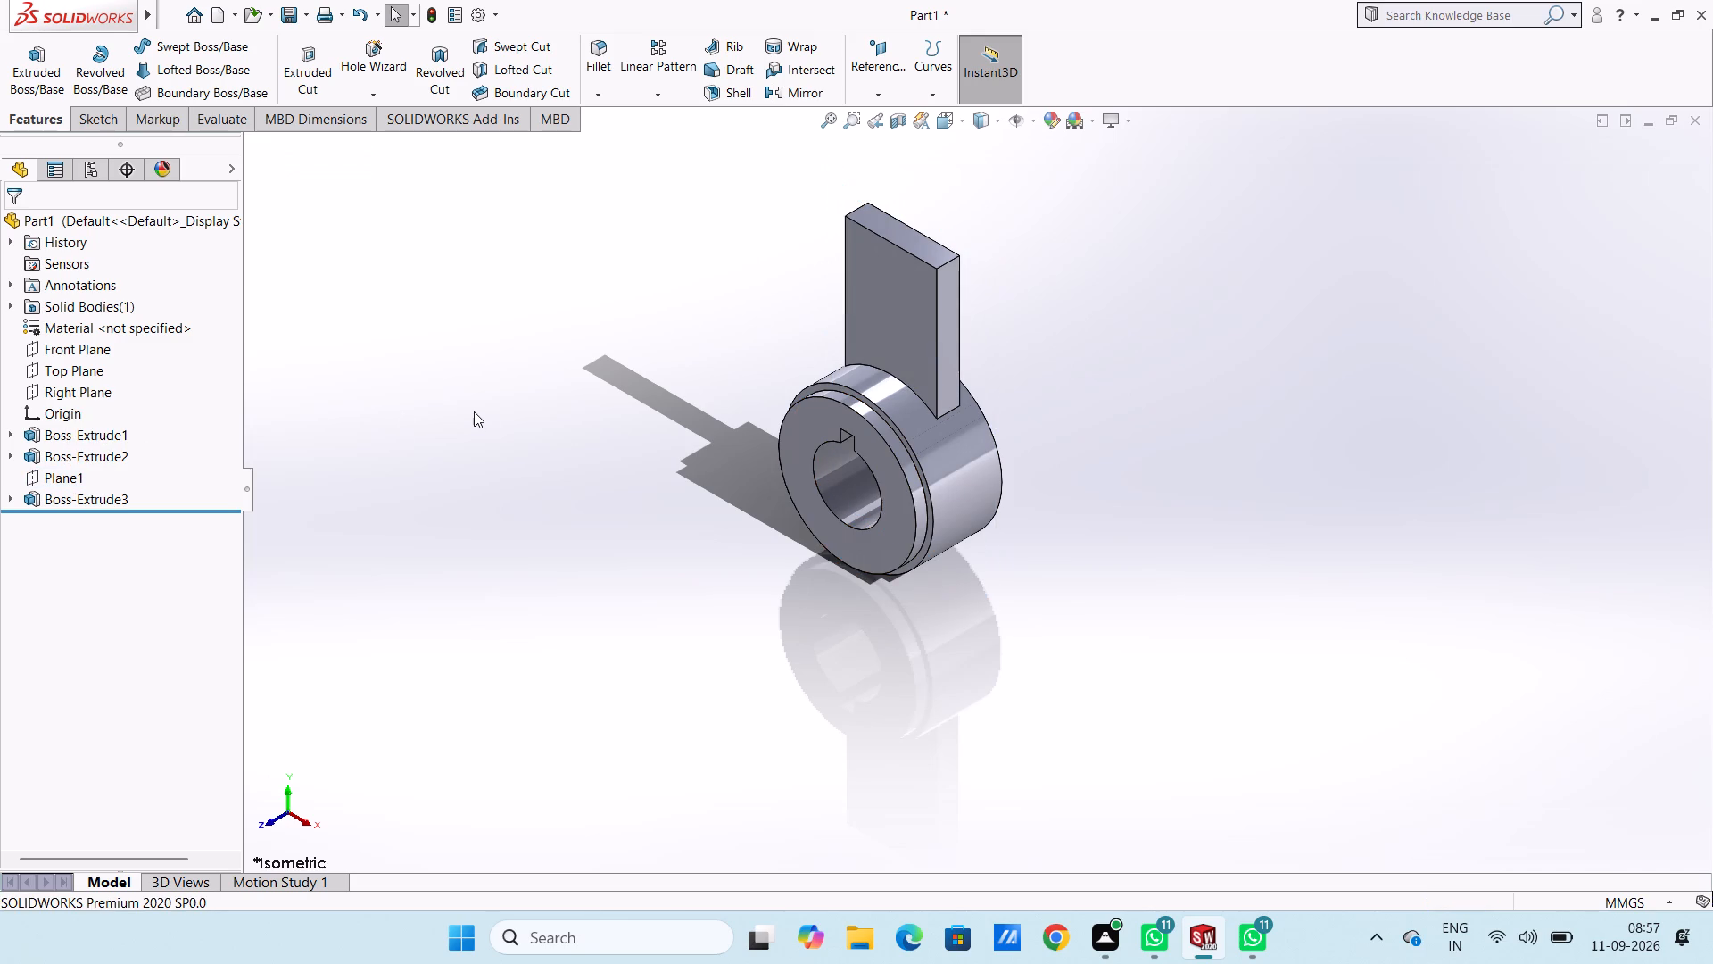
click(479, 412)
Sketch a 40 by 40 mm corner rectangle on the plate's top end face, starting from the face's rear left corner.
key(ctrl+5)
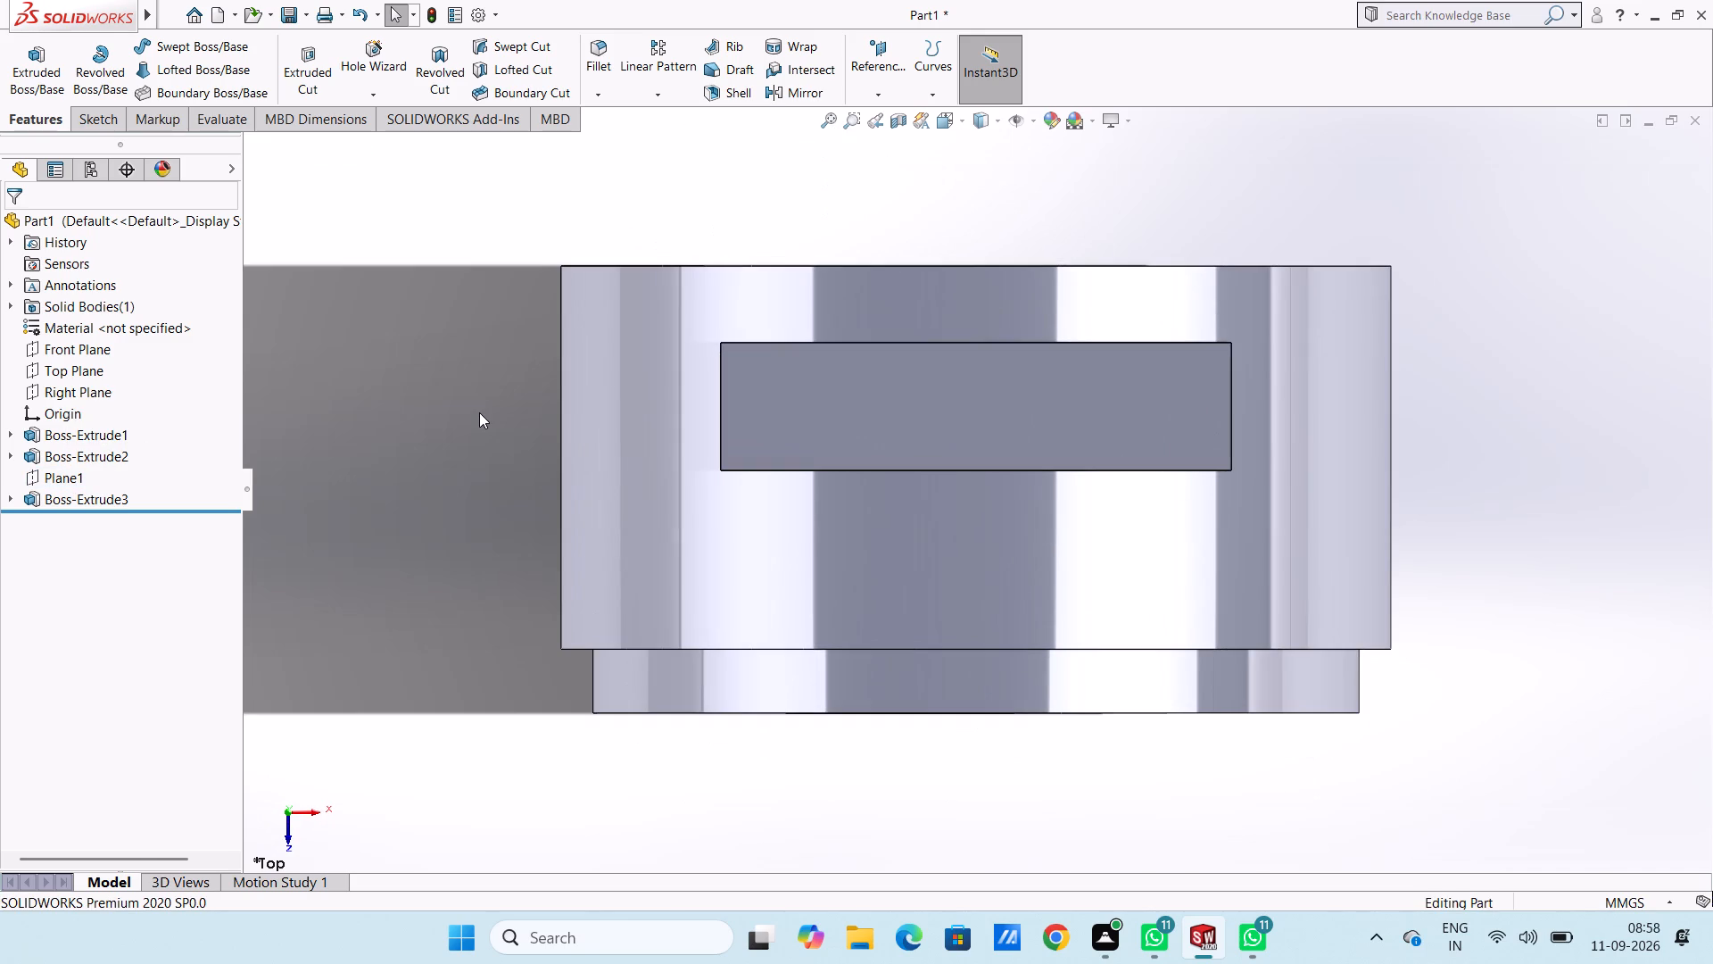
ctrl+scroll(479, 412, up, 6)
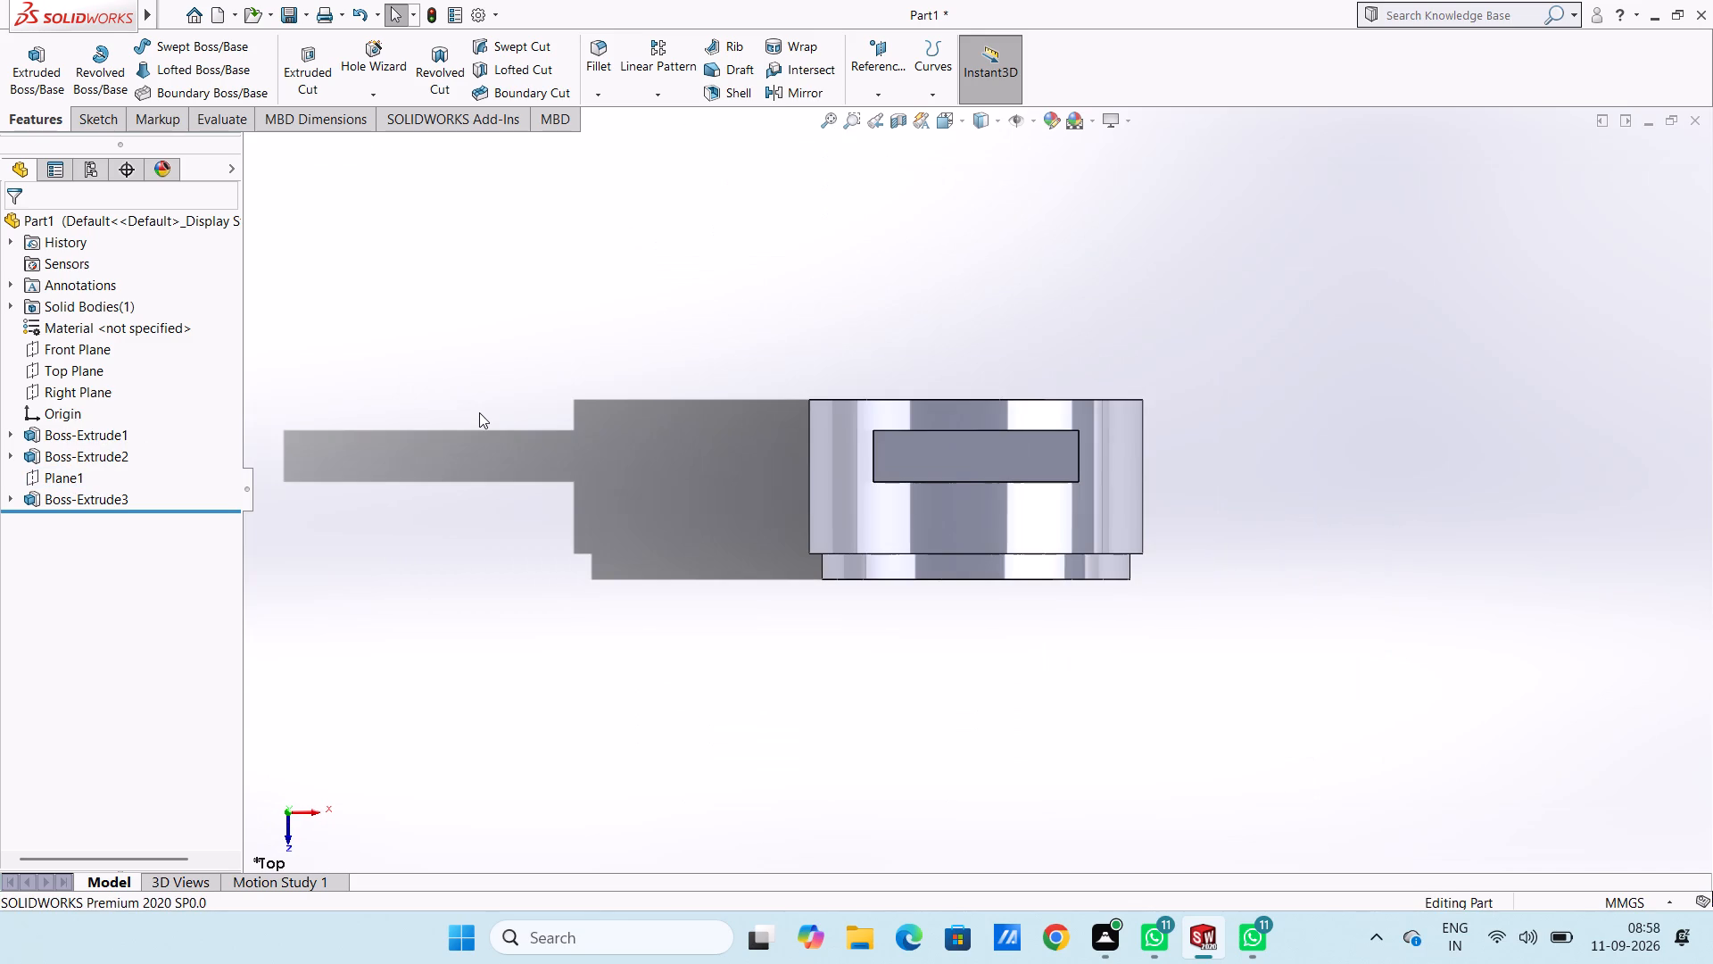
click(919, 461)
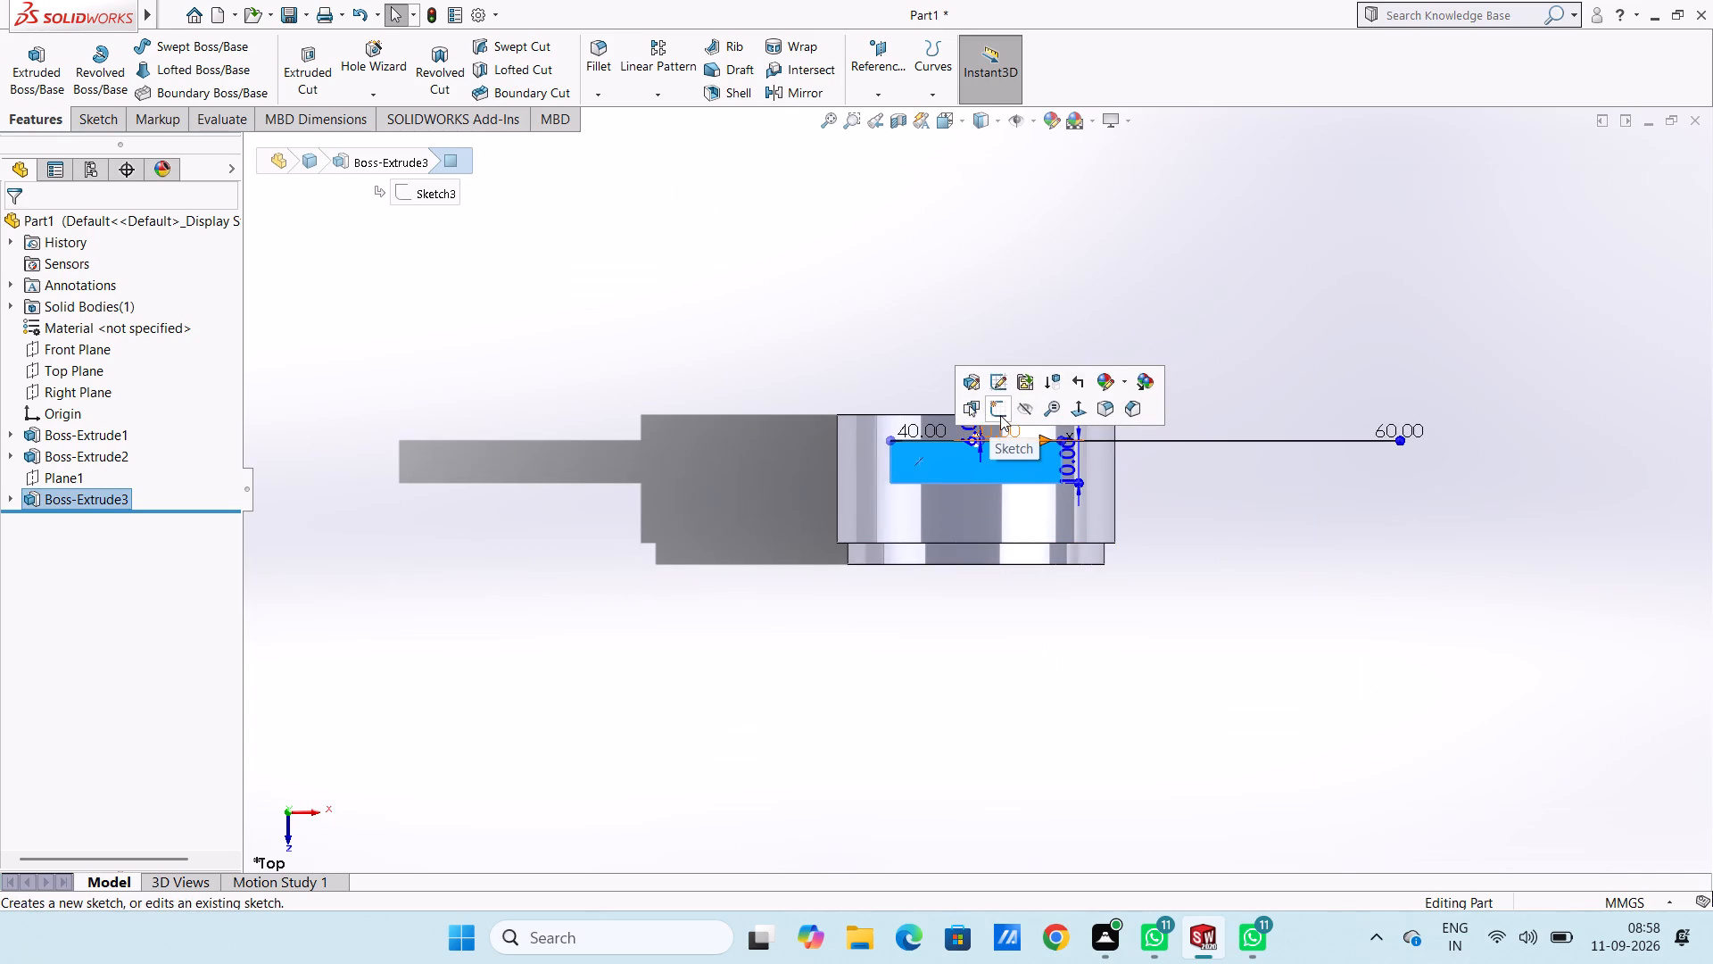
click(1000, 415)
click(663, 287)
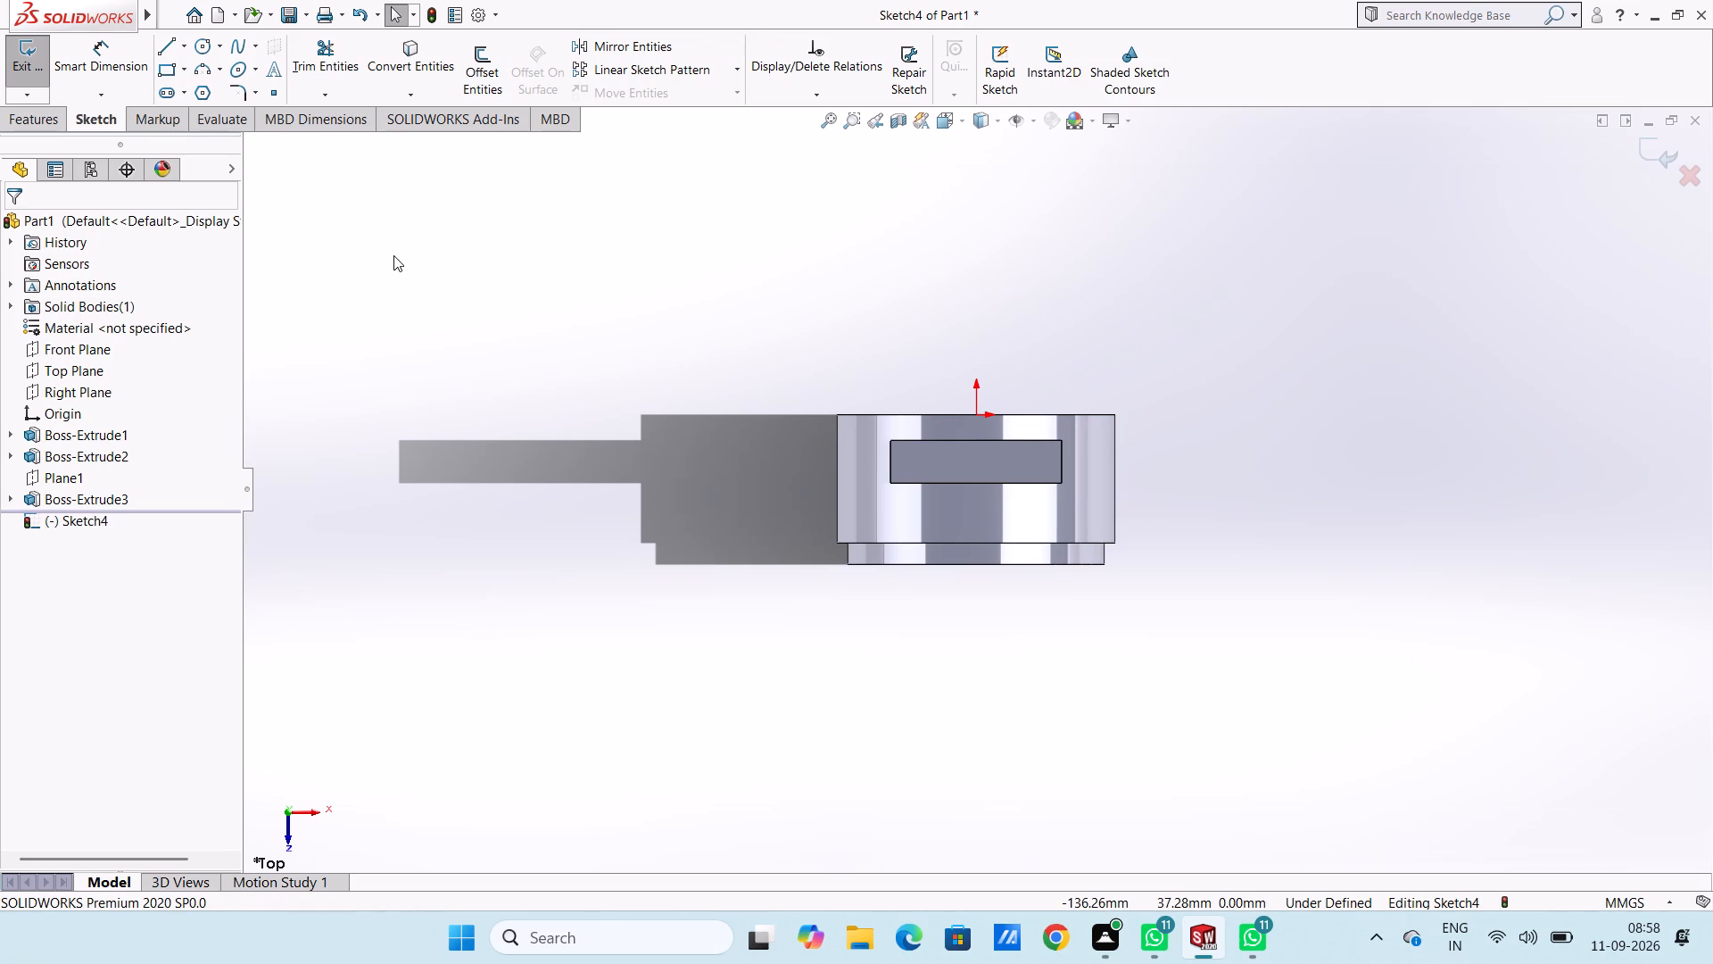
click(159, 71)
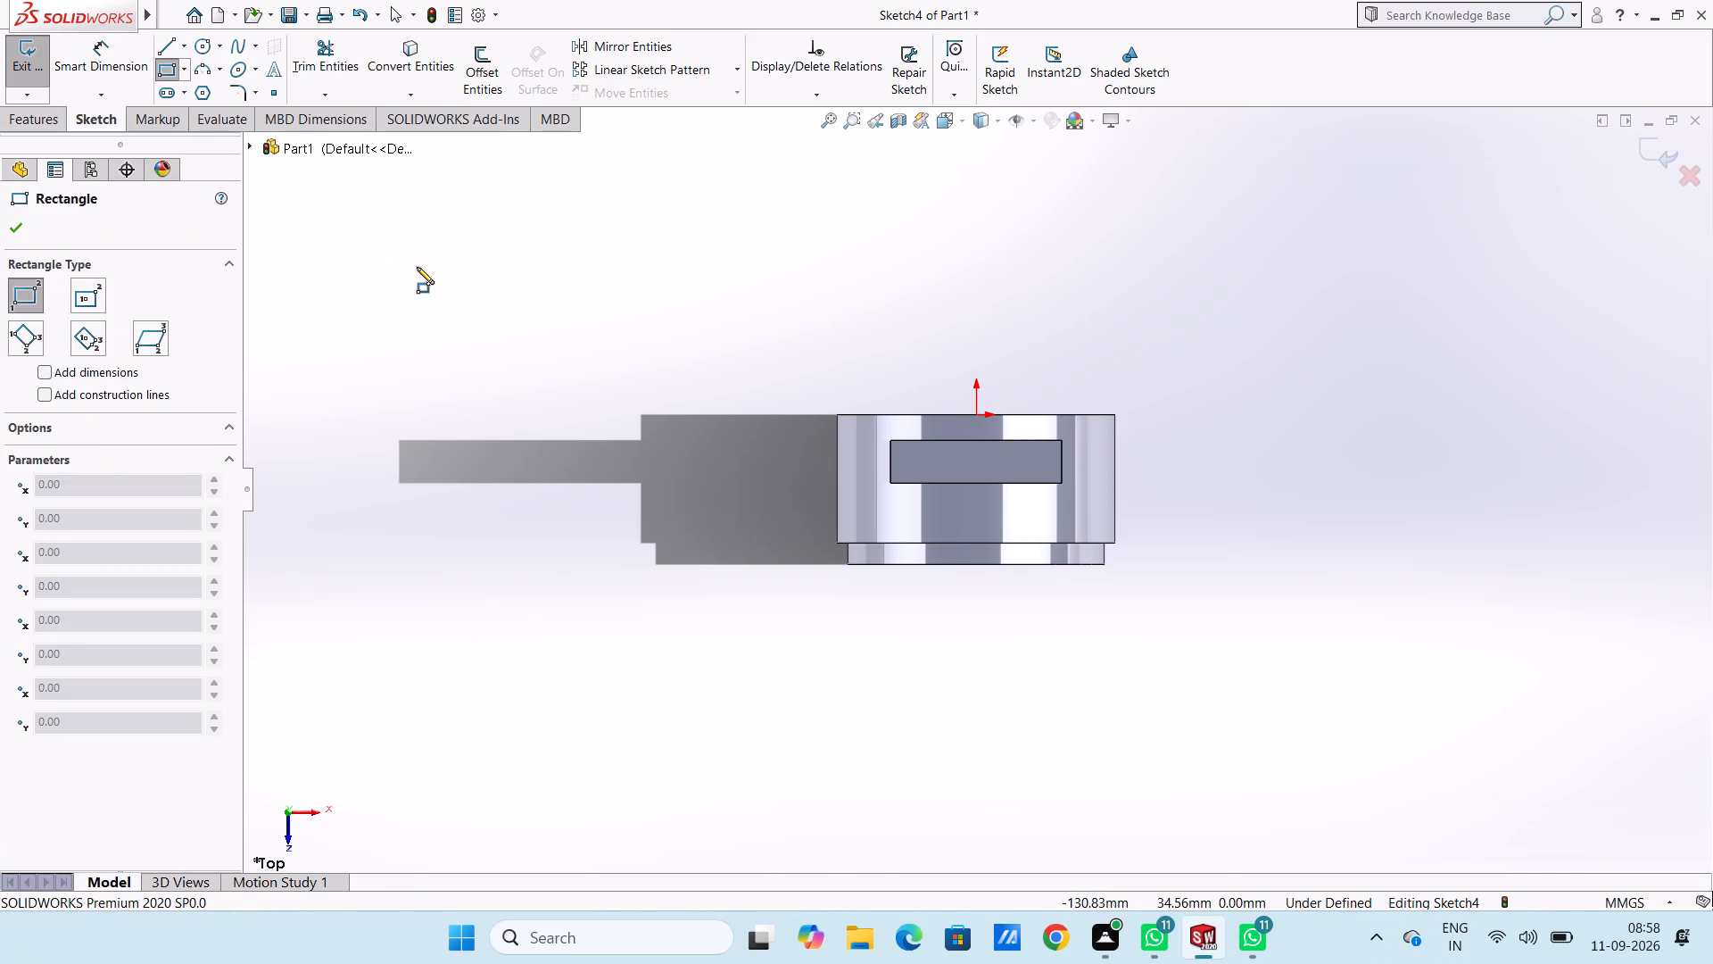
click(889, 443)
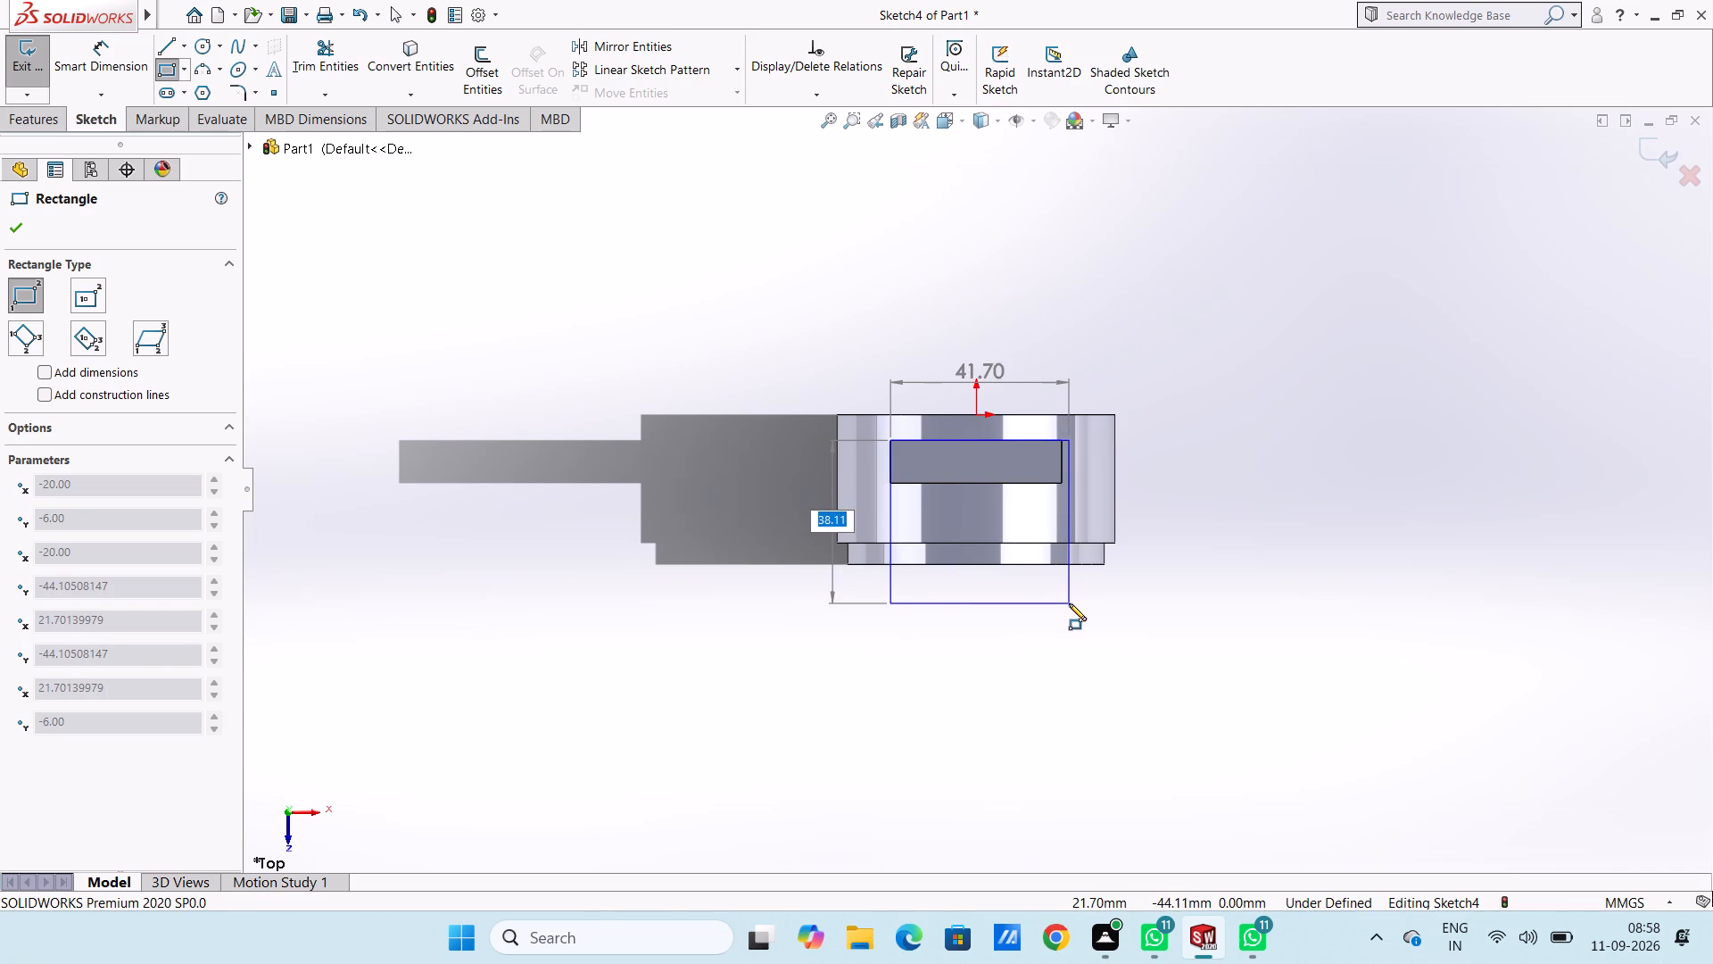
text(40)
key(Return)
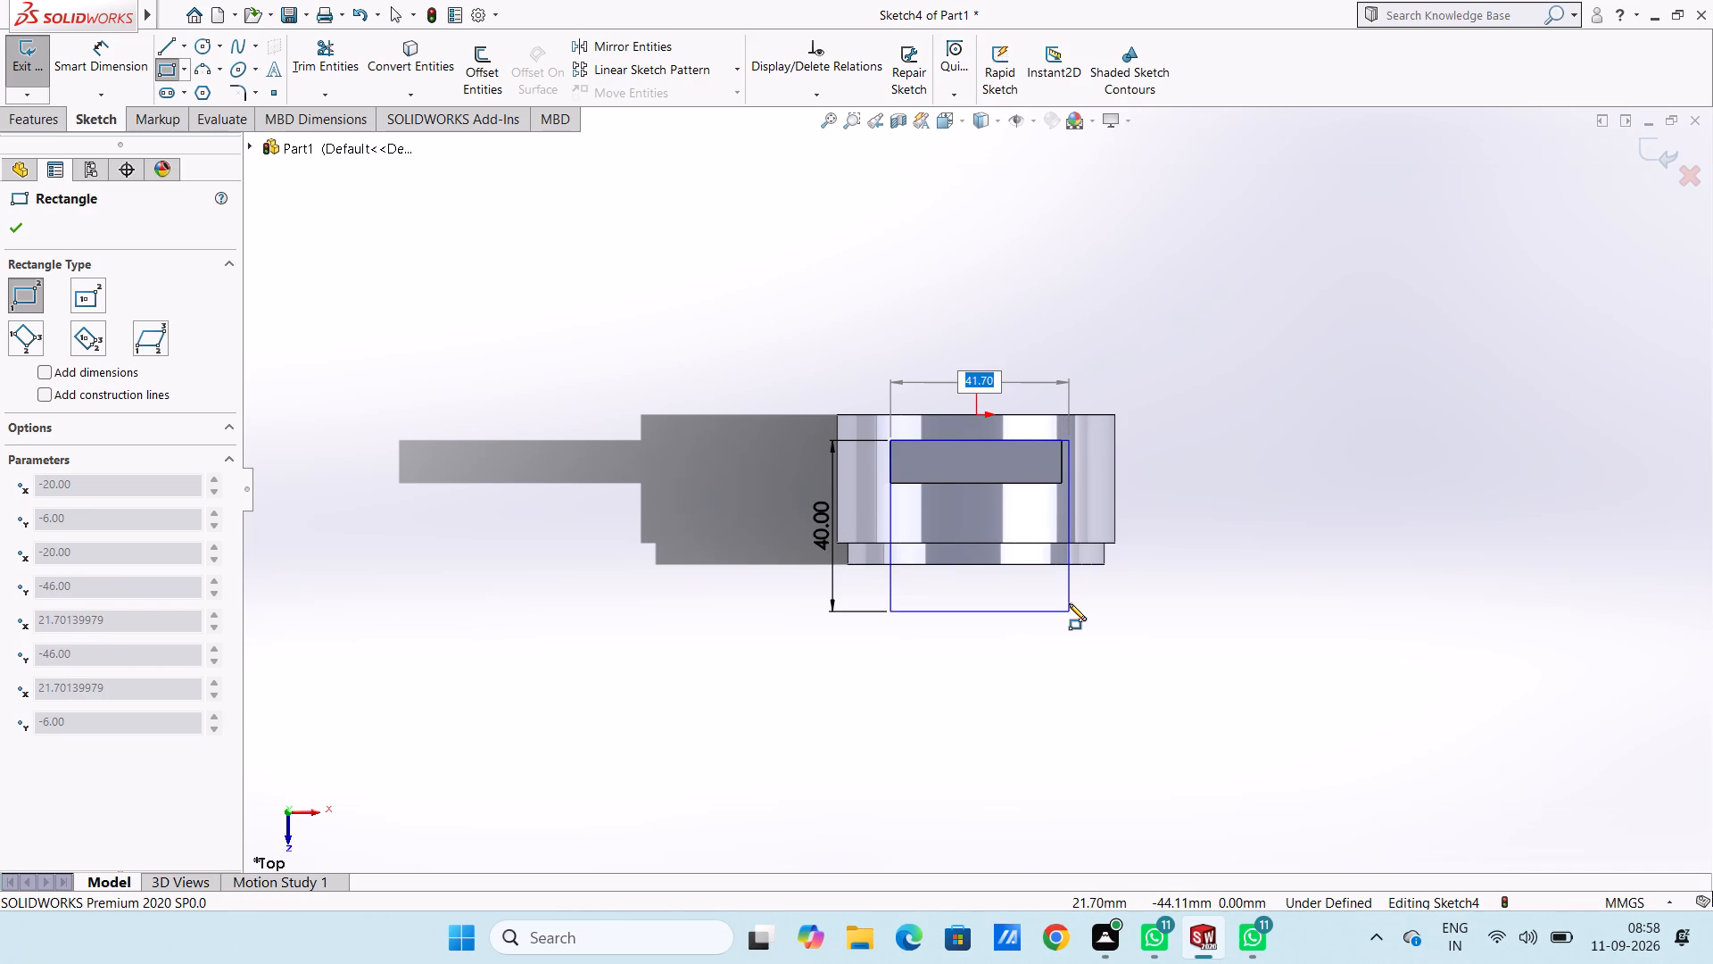
text(40)
key(Return)
key(Escape)
key(Escape)
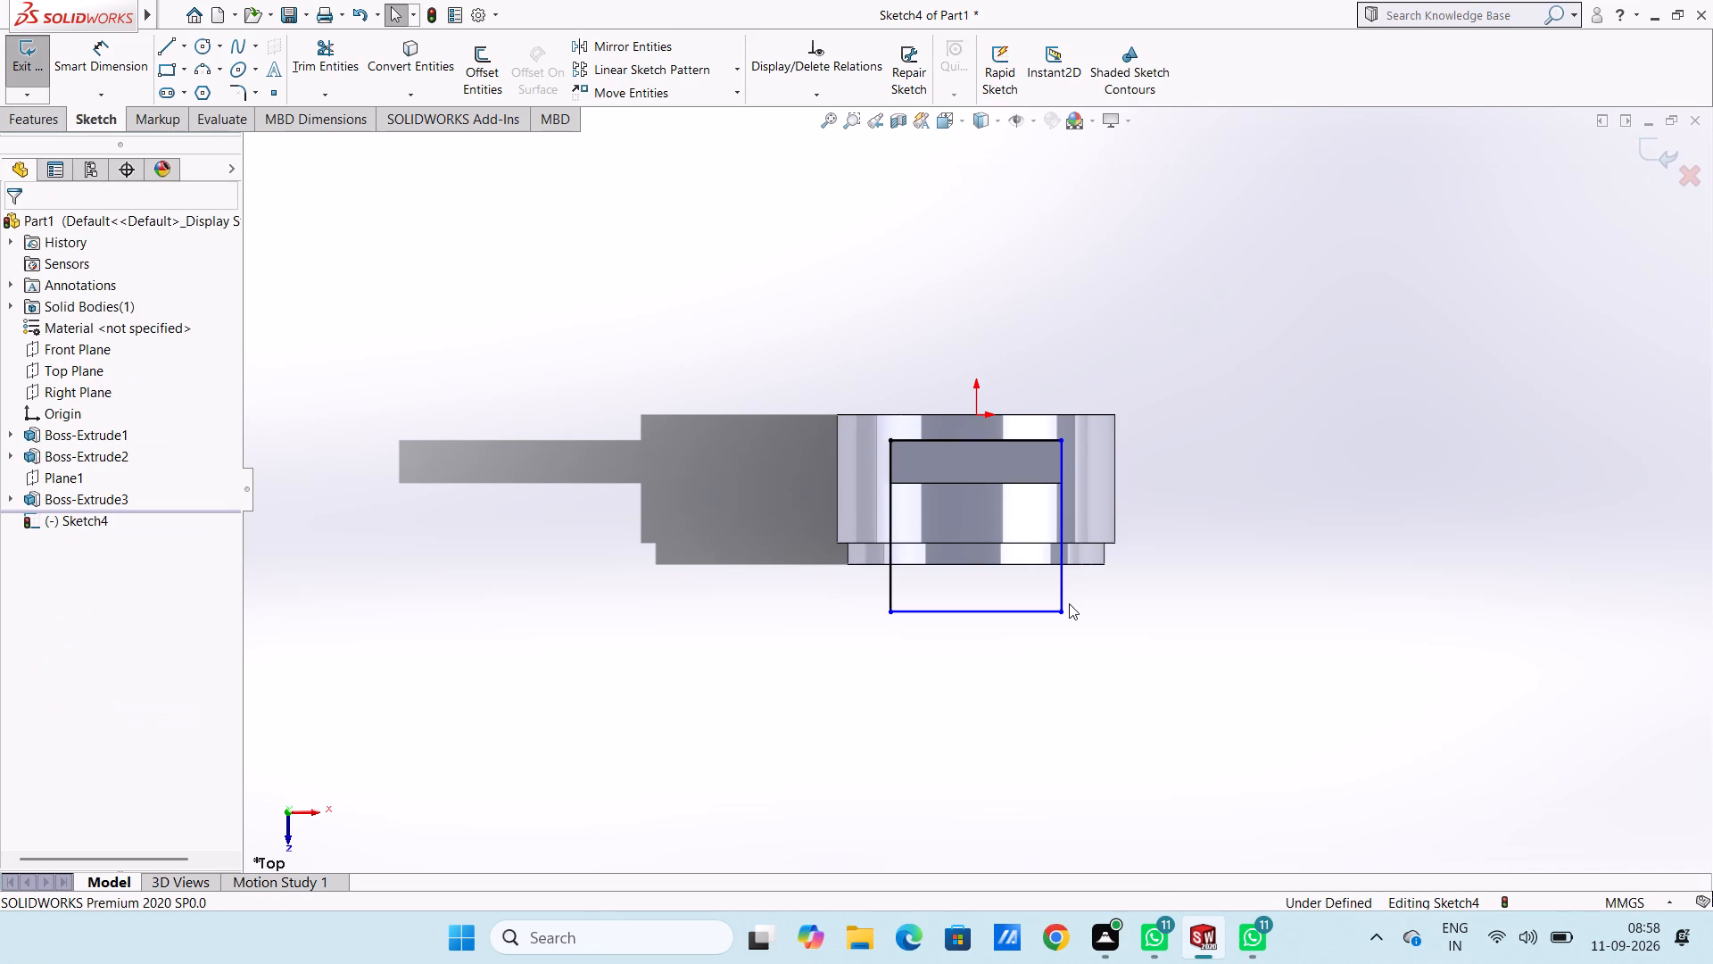
Dimension the top square's right vertical side at 40 mm.
click(83, 54)
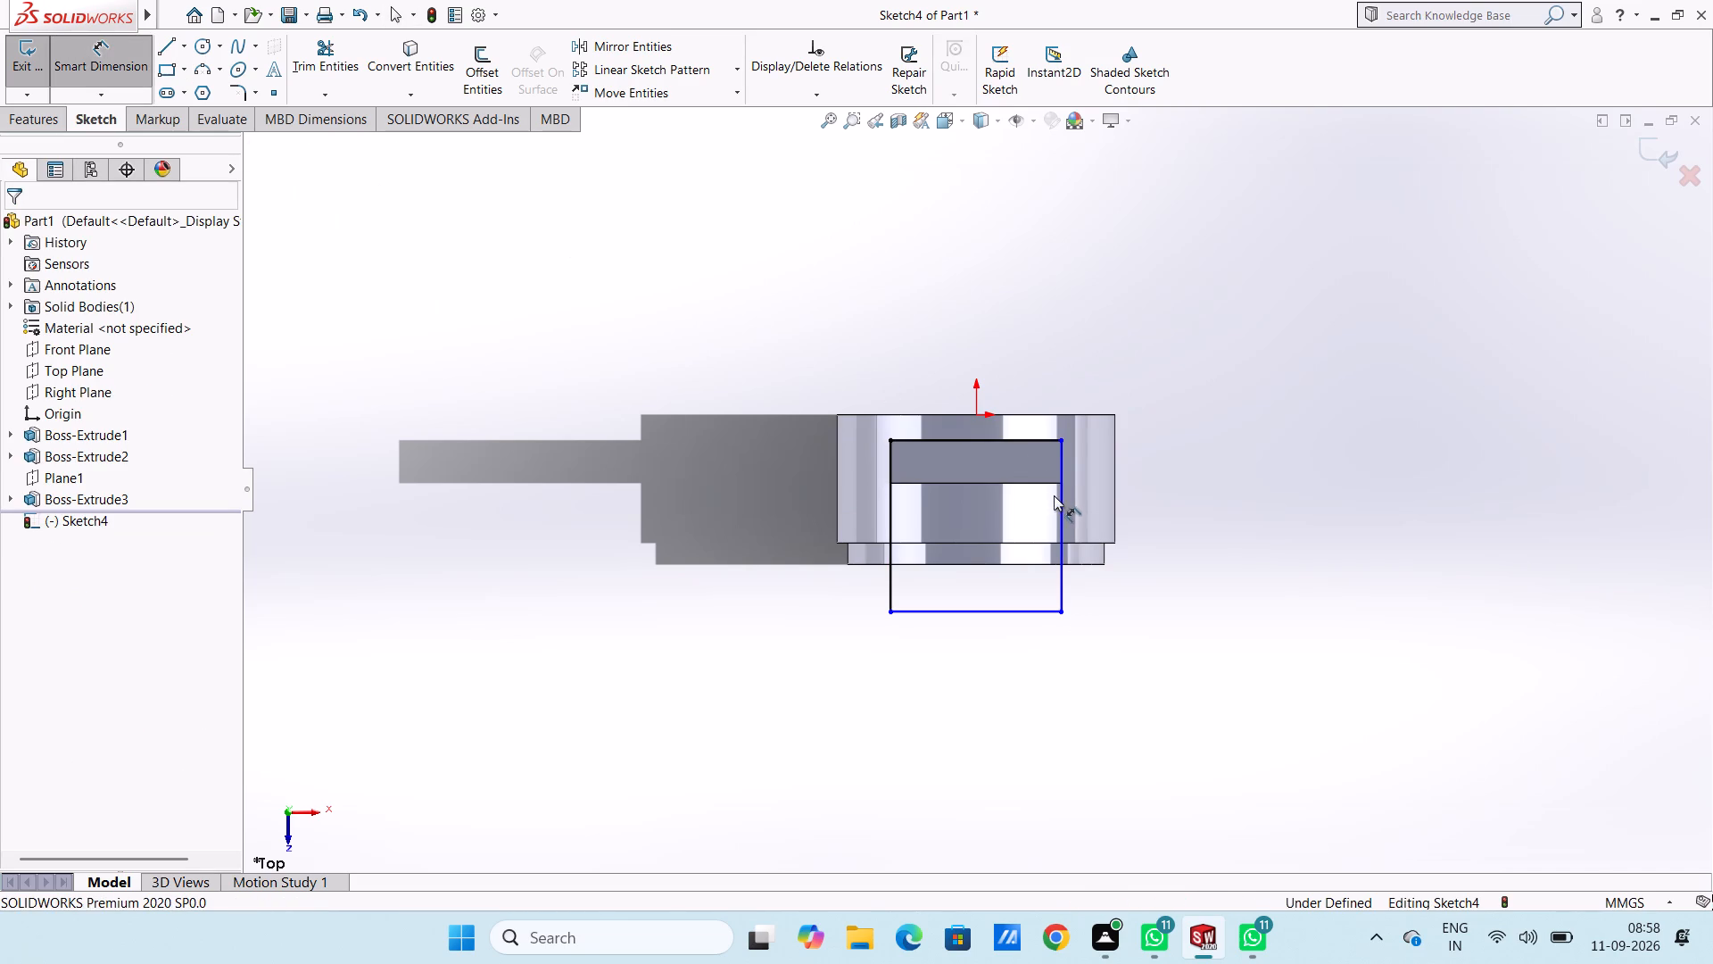
click(1064, 506)
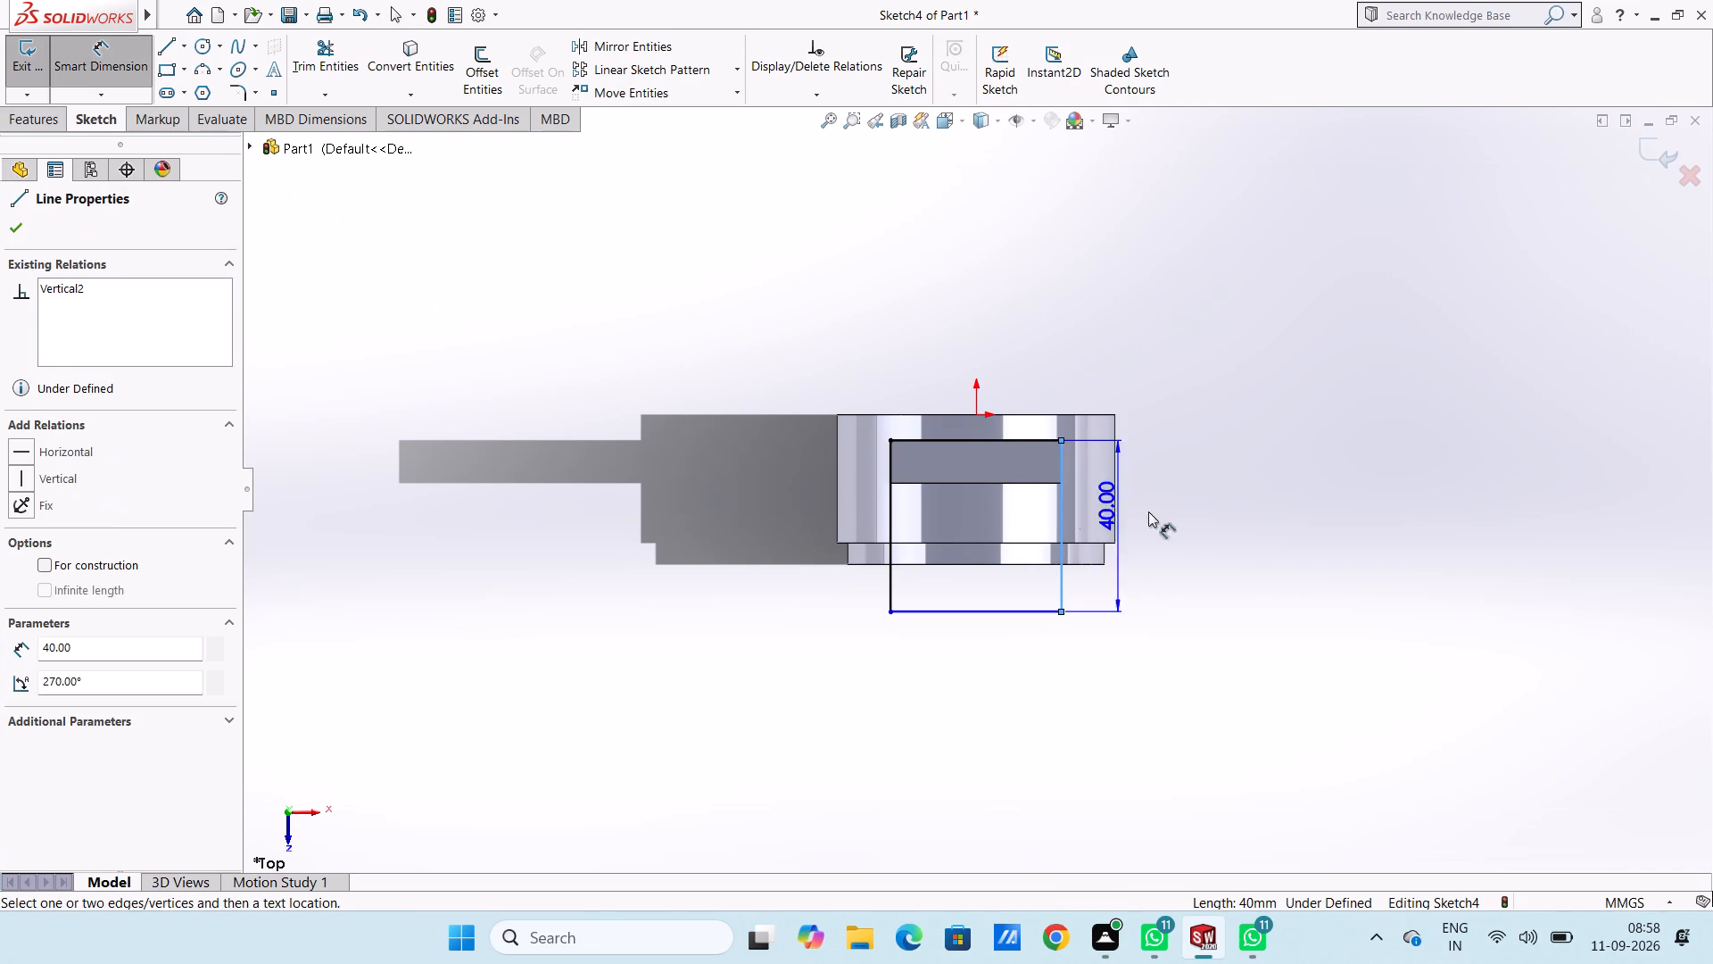
click(1255, 517)
key(Return)
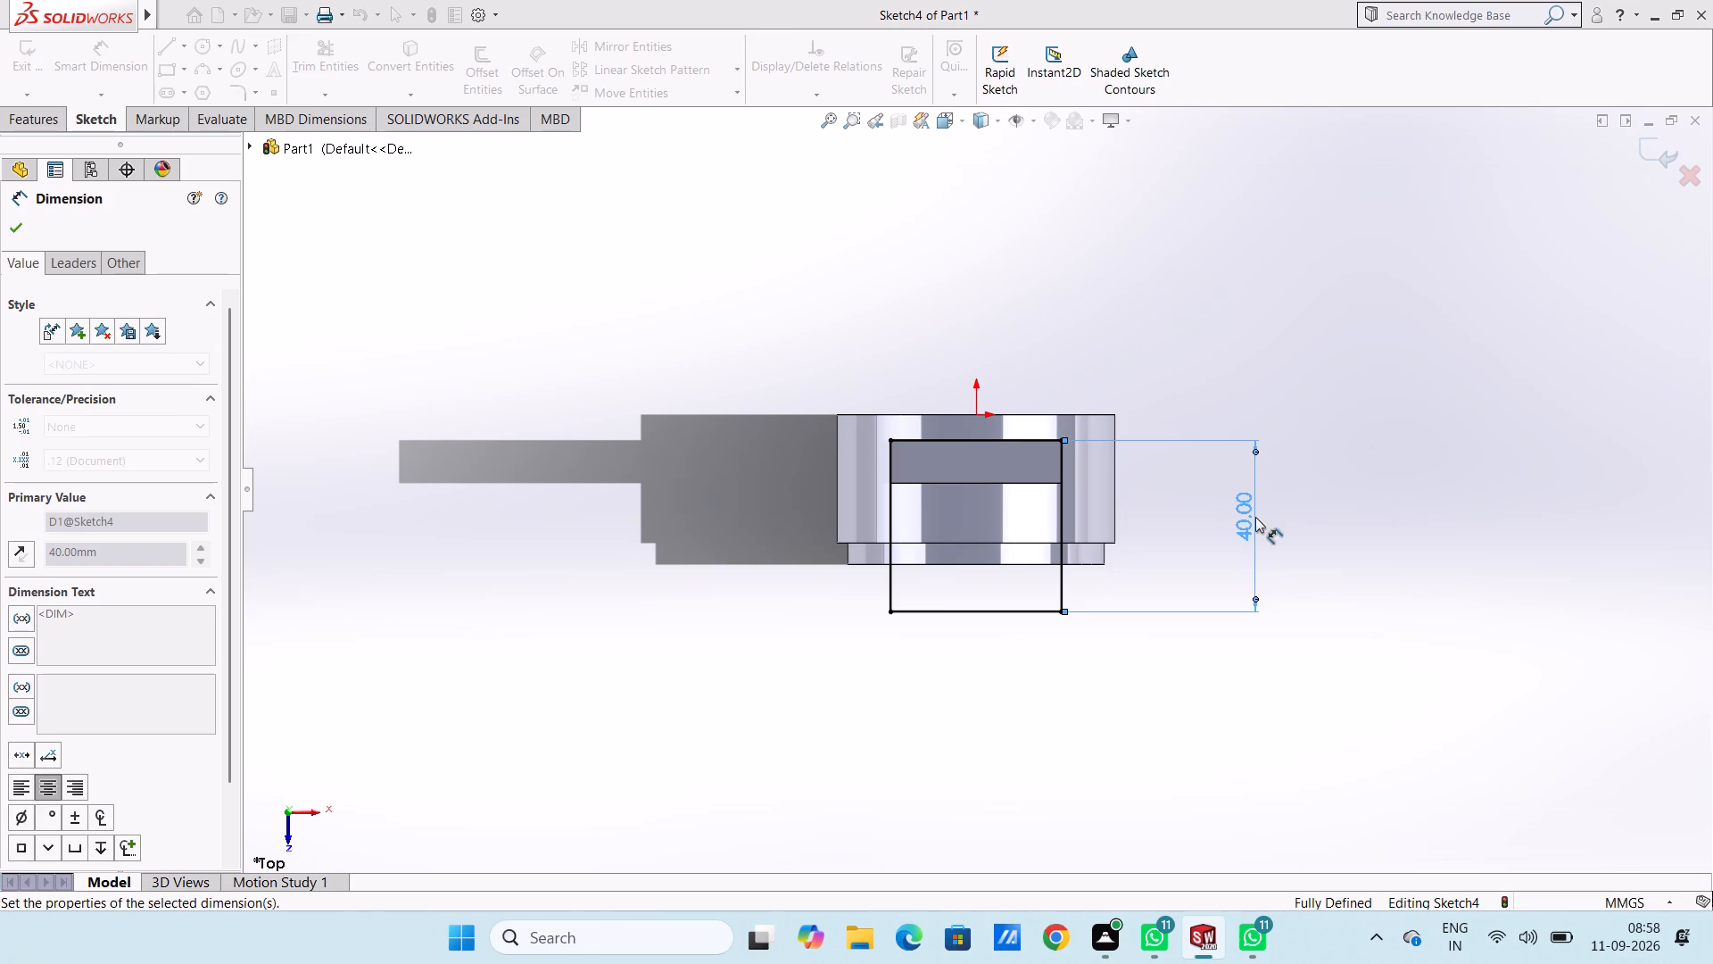
click(1394, 546)
key(Escape)
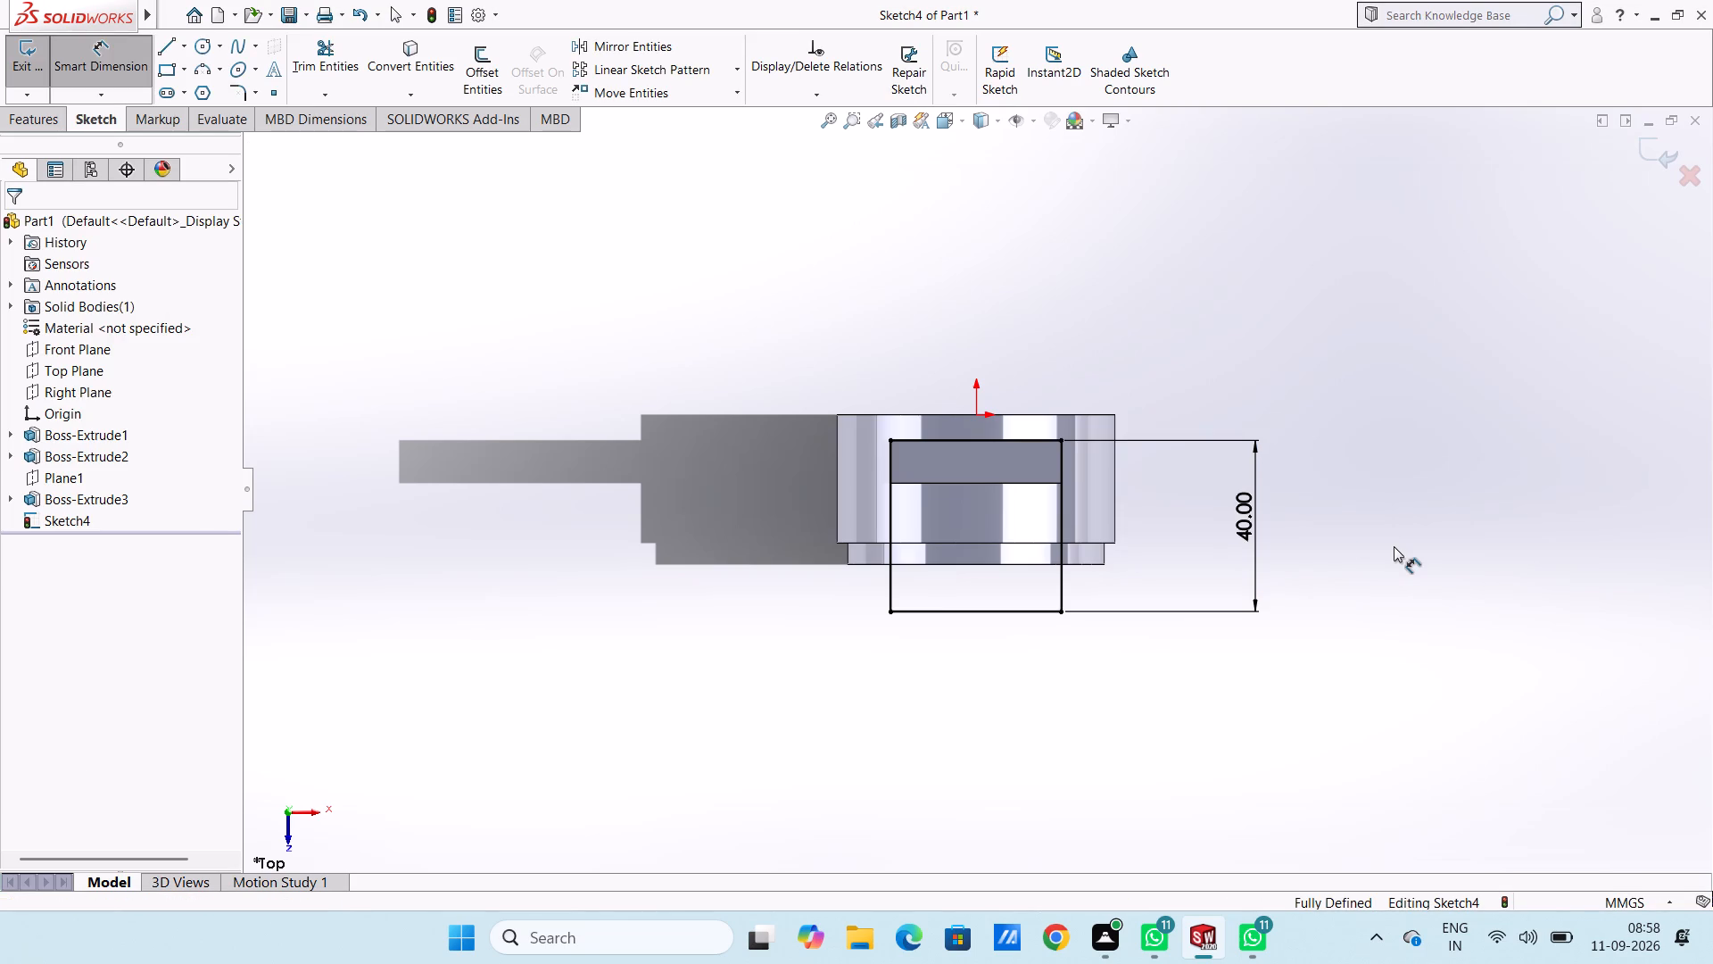
Extrude the 40 mm square as a blind boss 10 mm deep, reversed downward and merged with the plate.
key(ctrl+7)
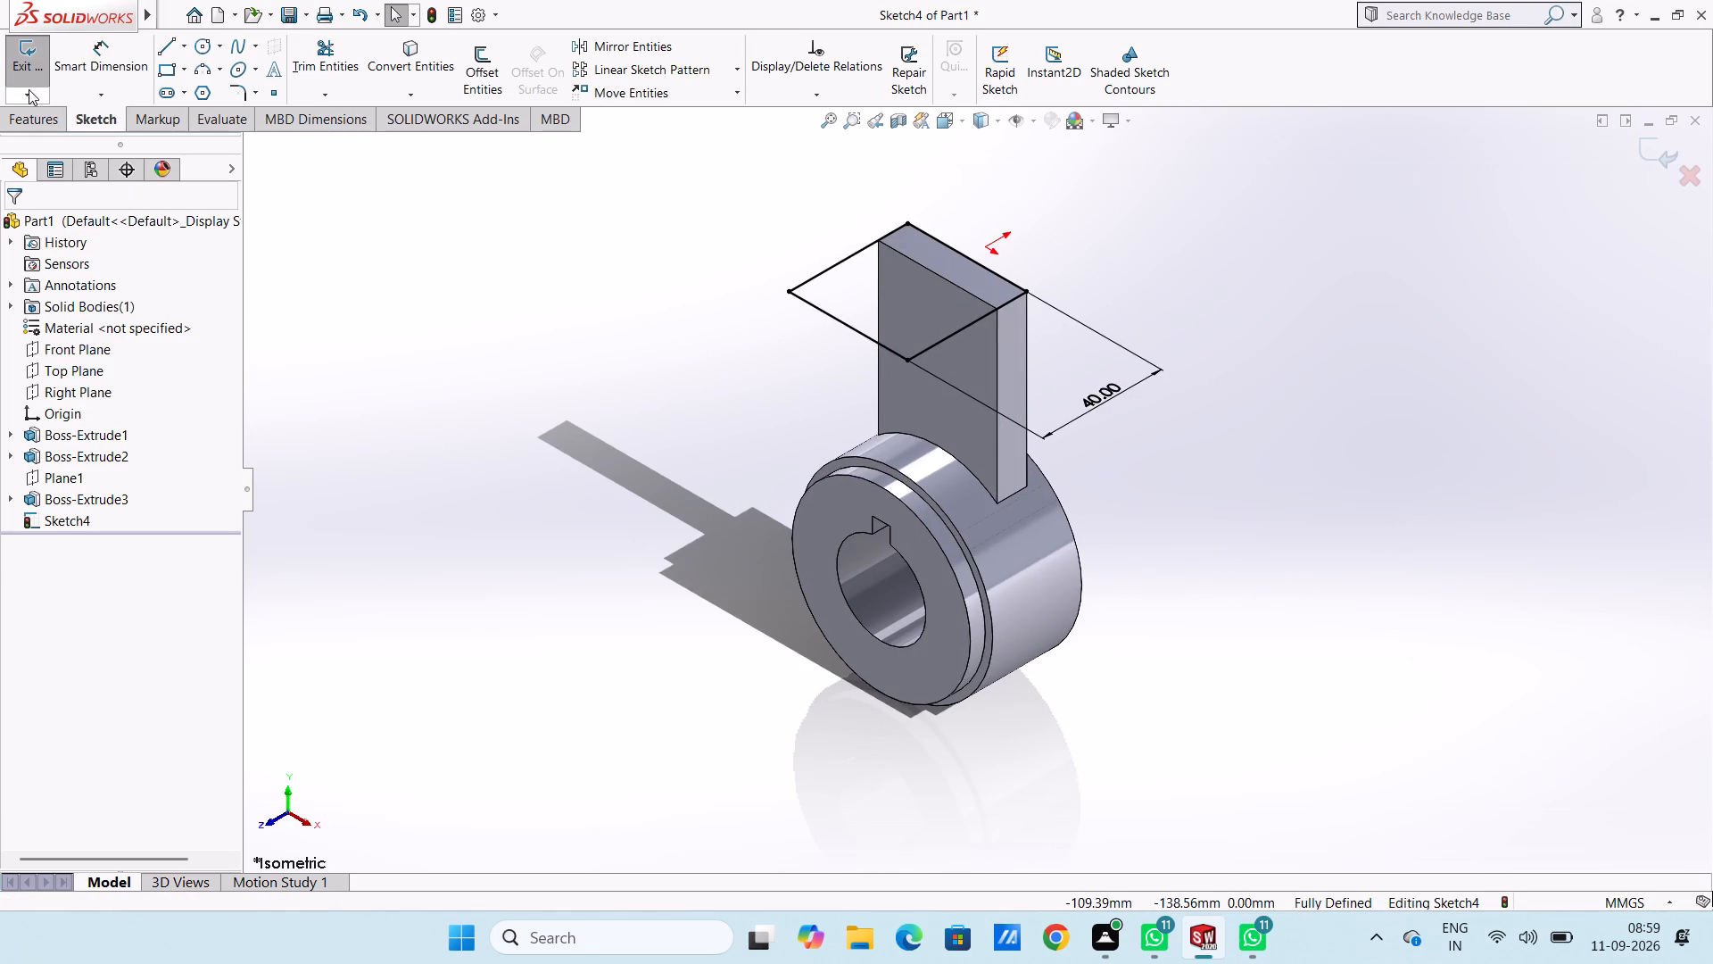
click(31, 114)
click(41, 69)
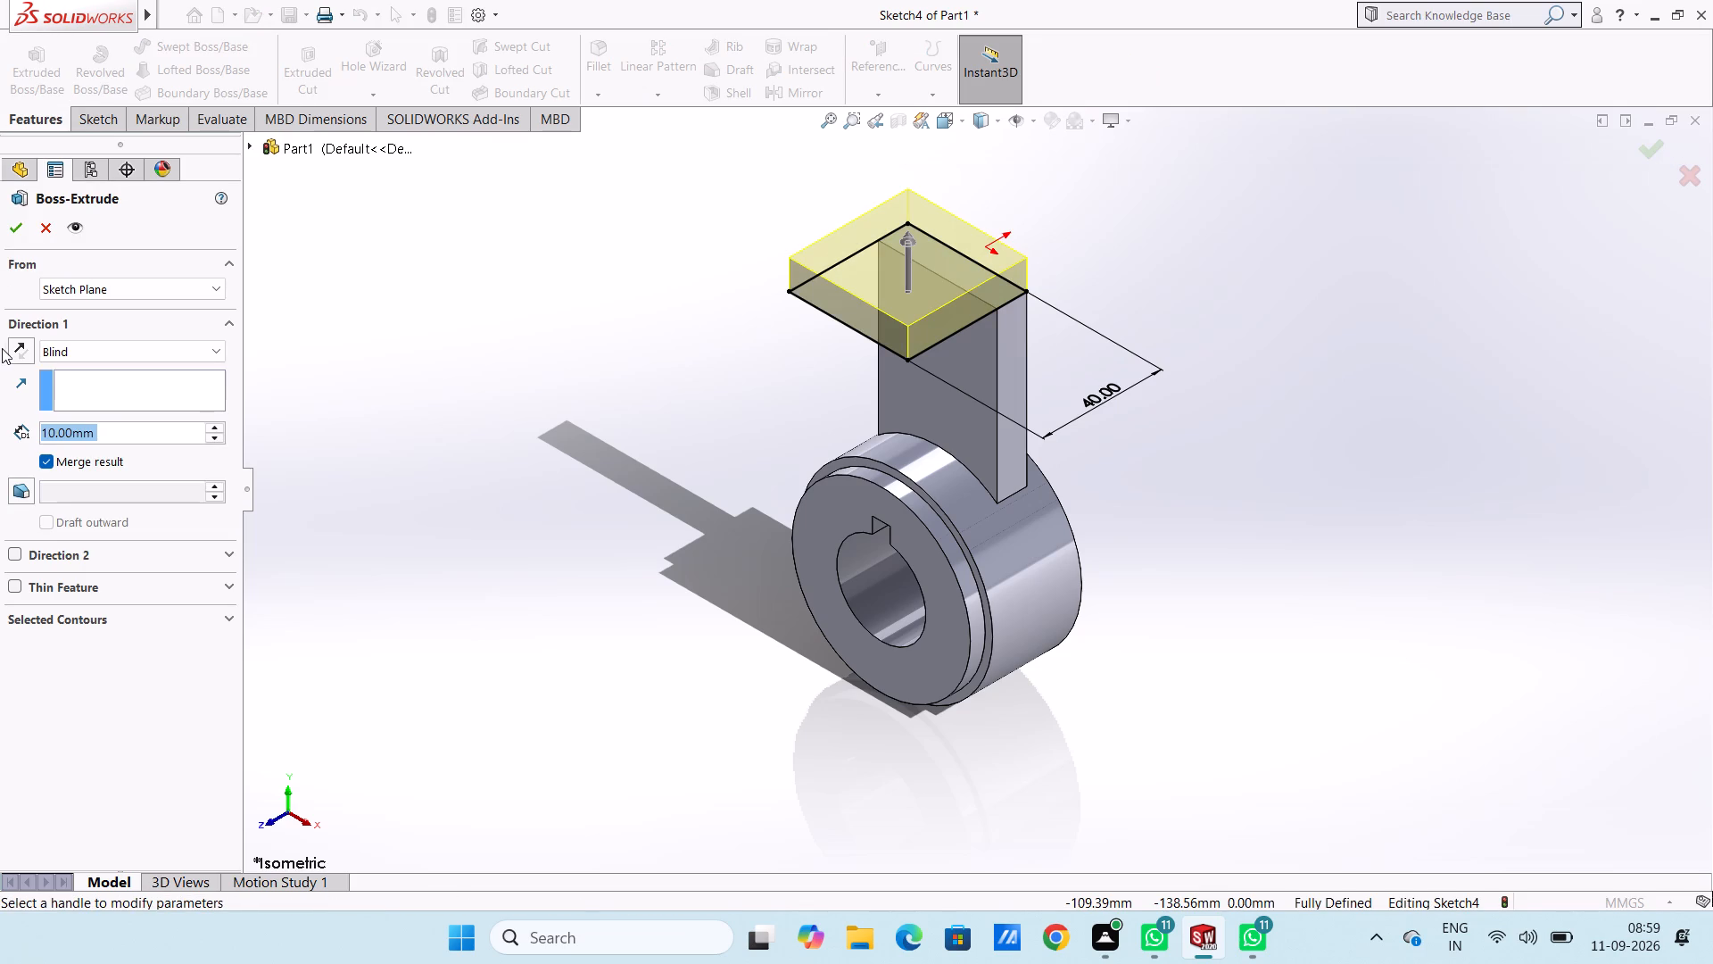
click(11, 352)
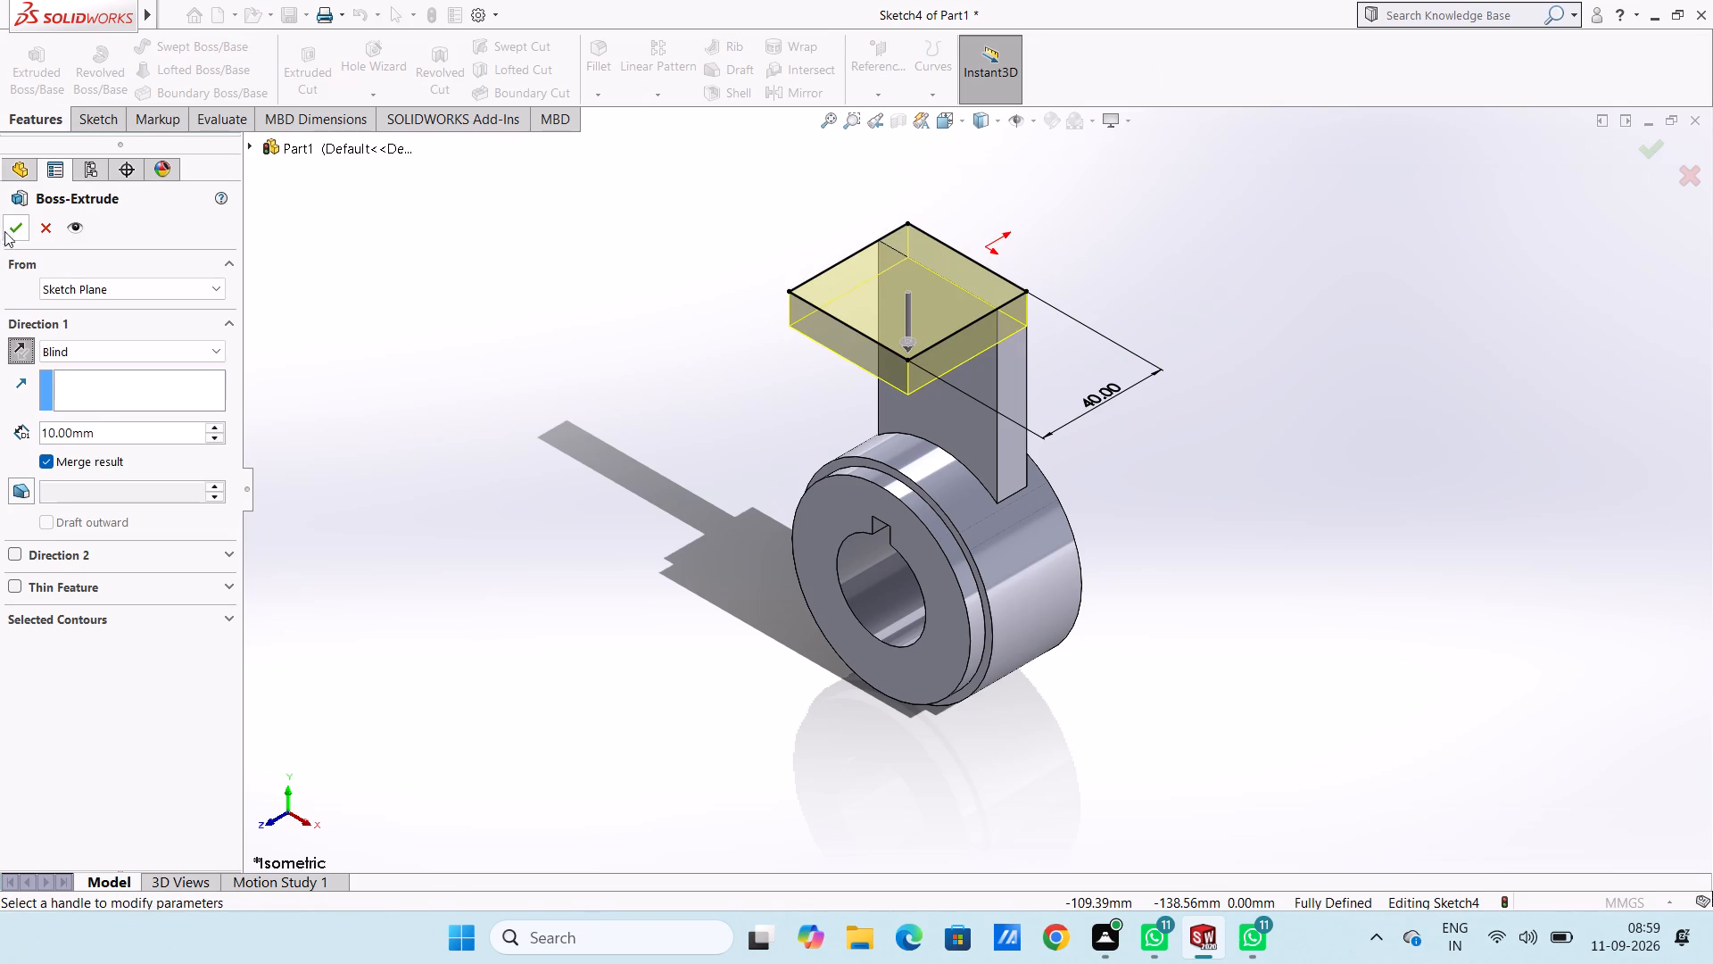
click(10, 221)
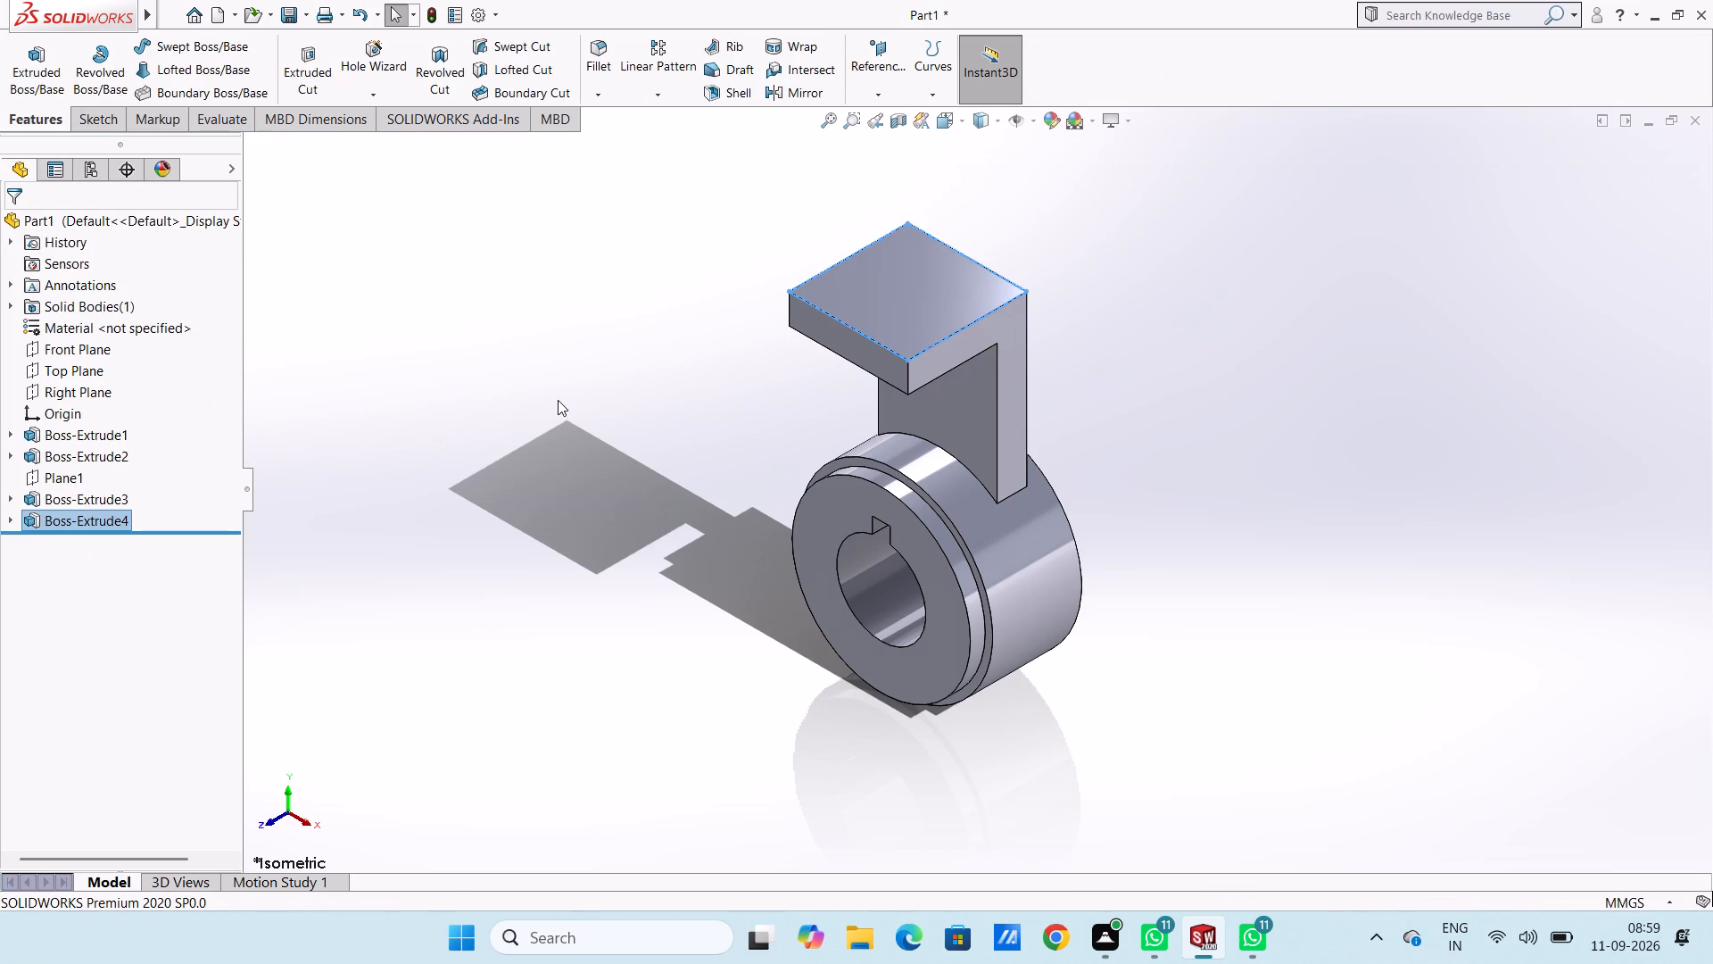
click(558, 400)
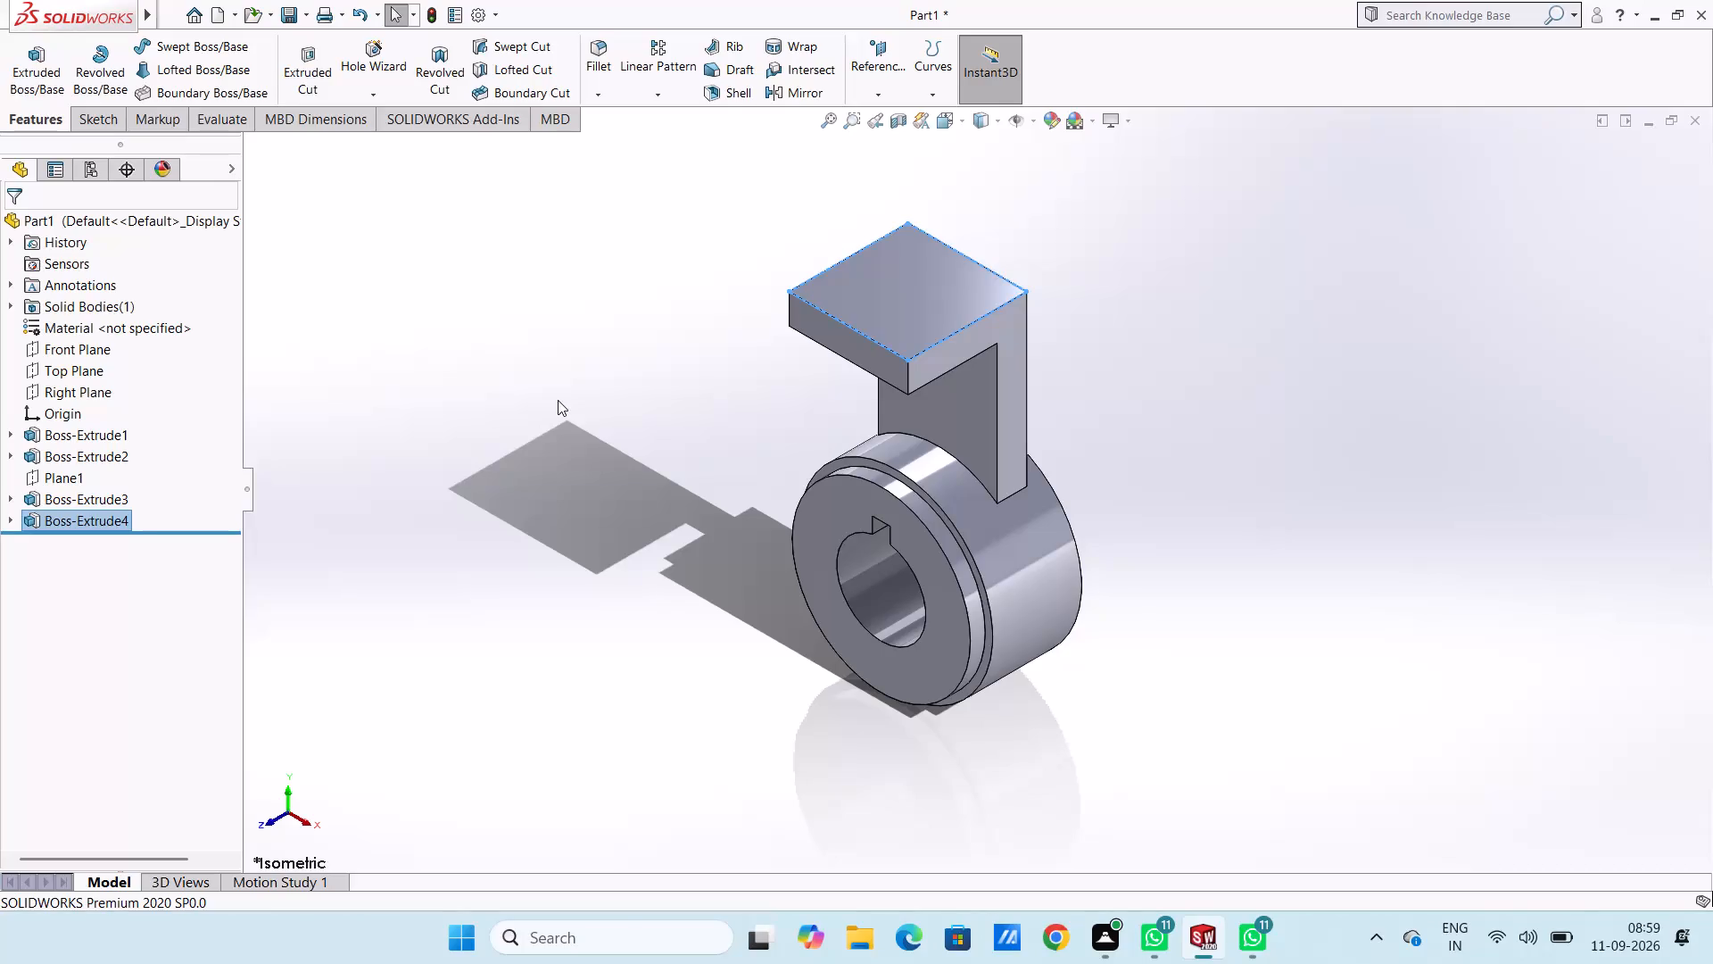
Start a sketch on the L-shaped side face of the plate and its top flange, seen in the Right view.
key(ctrl+3)
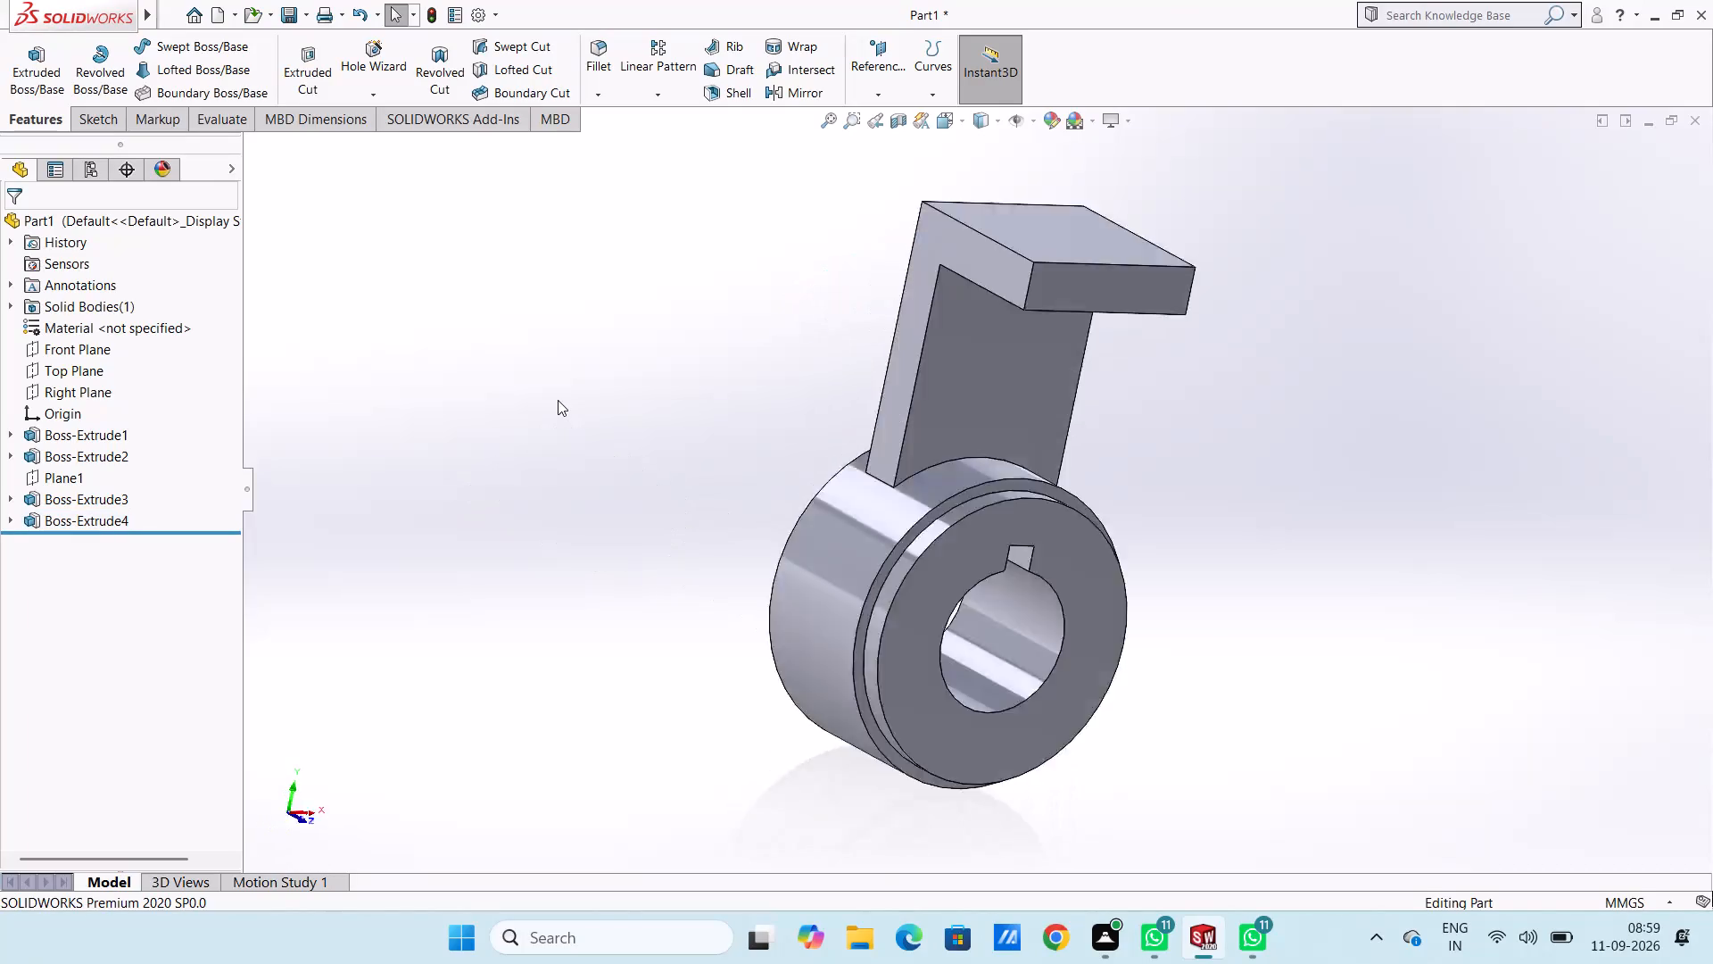
key(ctrl+4)
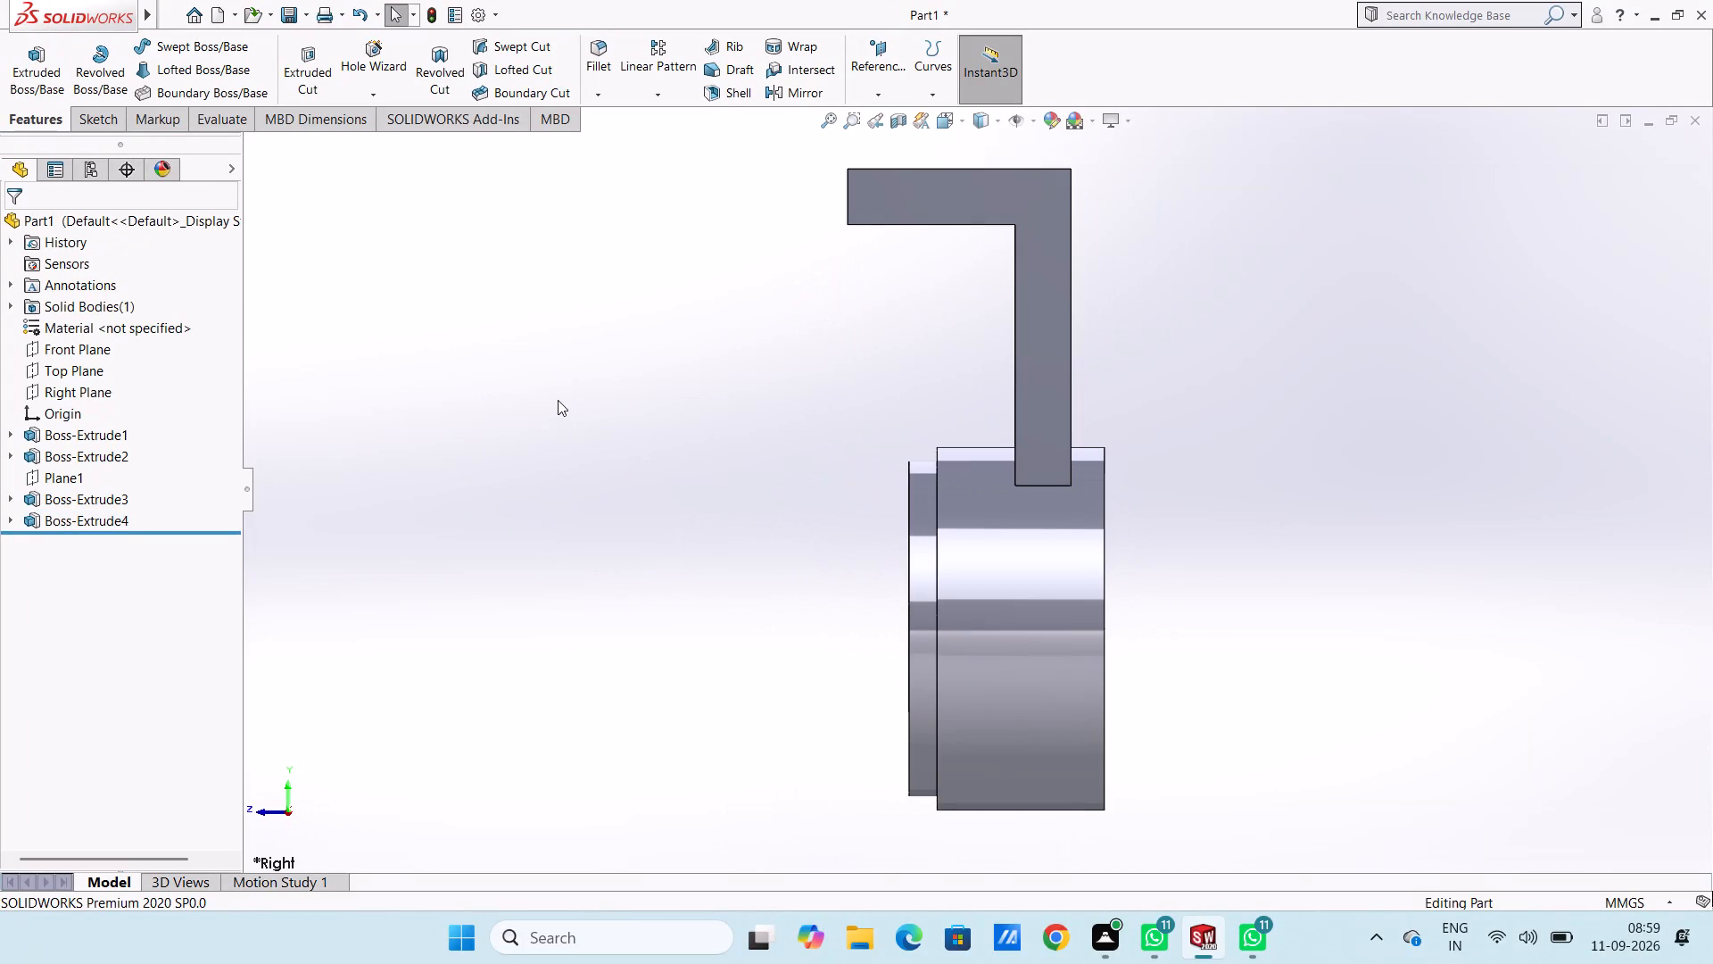
ctrl+scroll(558, 400, up, 3)
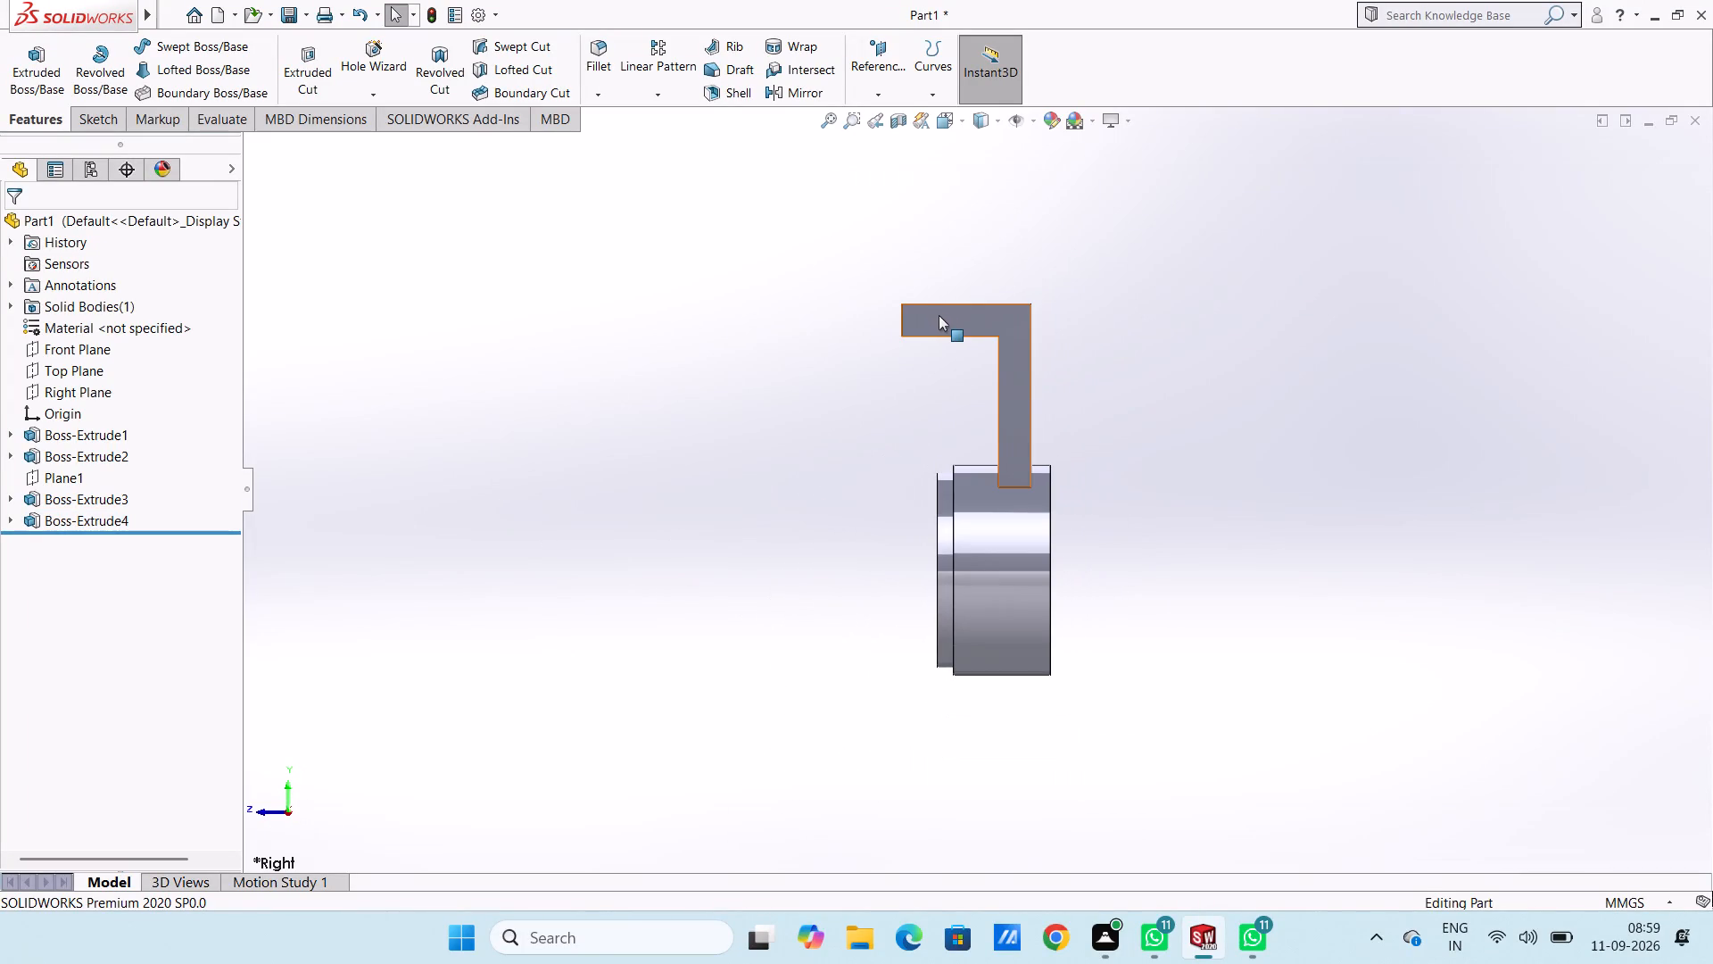
click(939, 320)
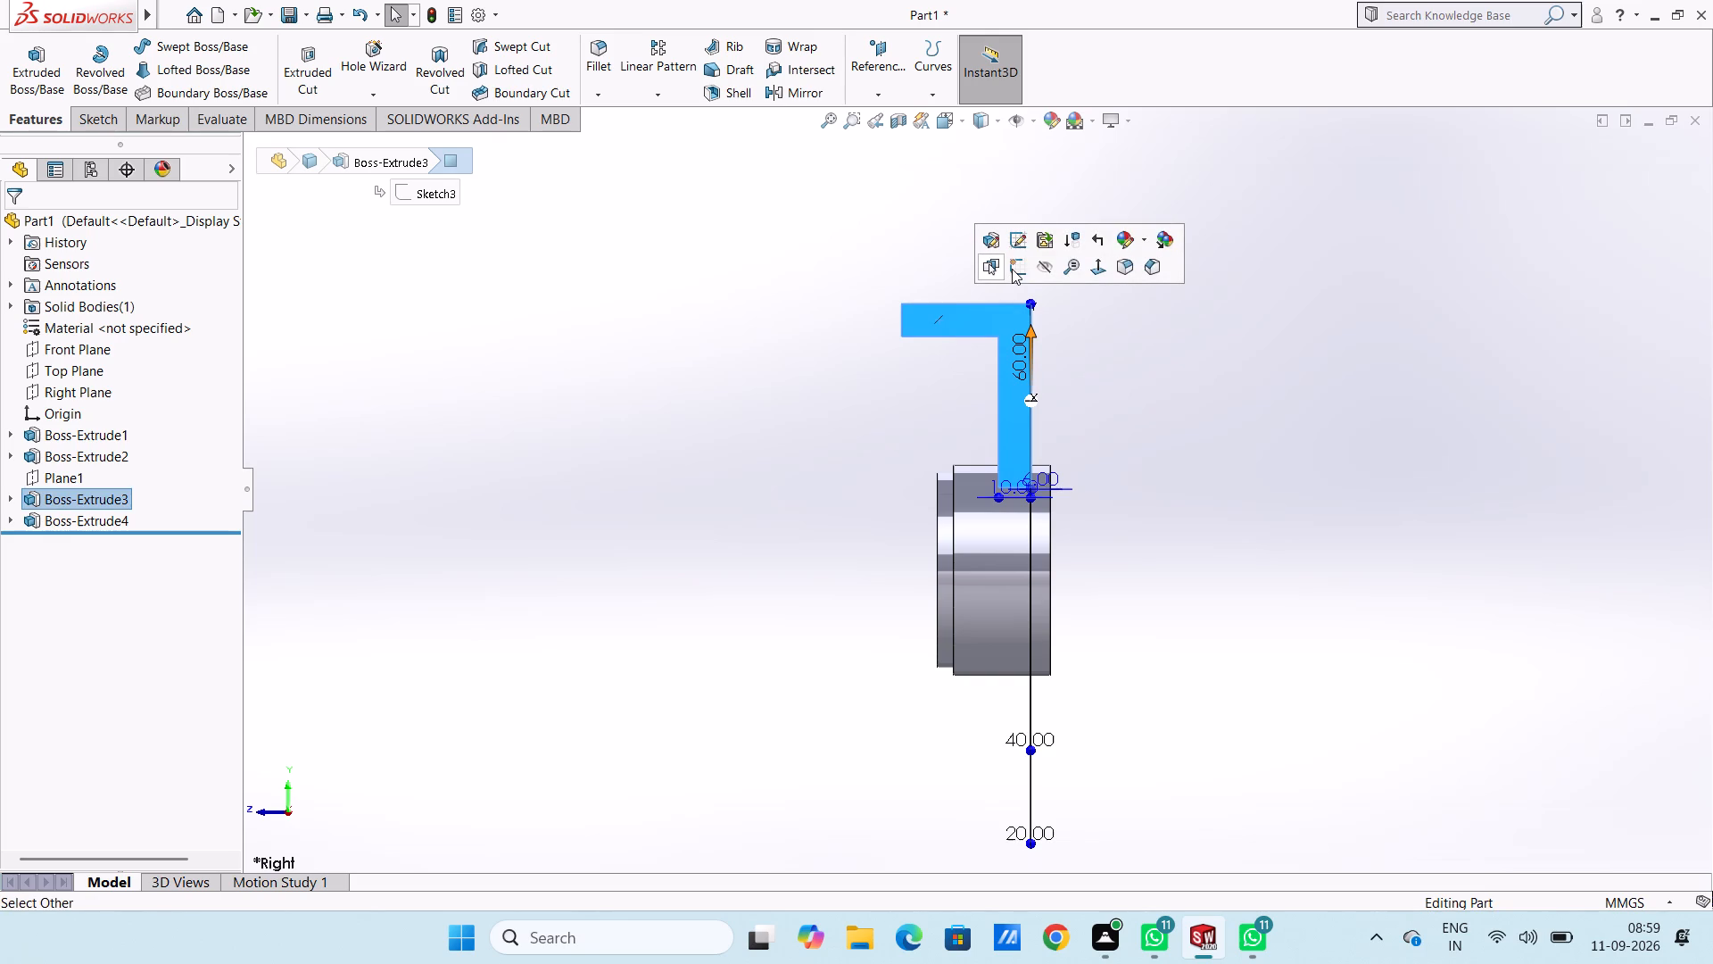
click(1013, 269)
click(749, 278)
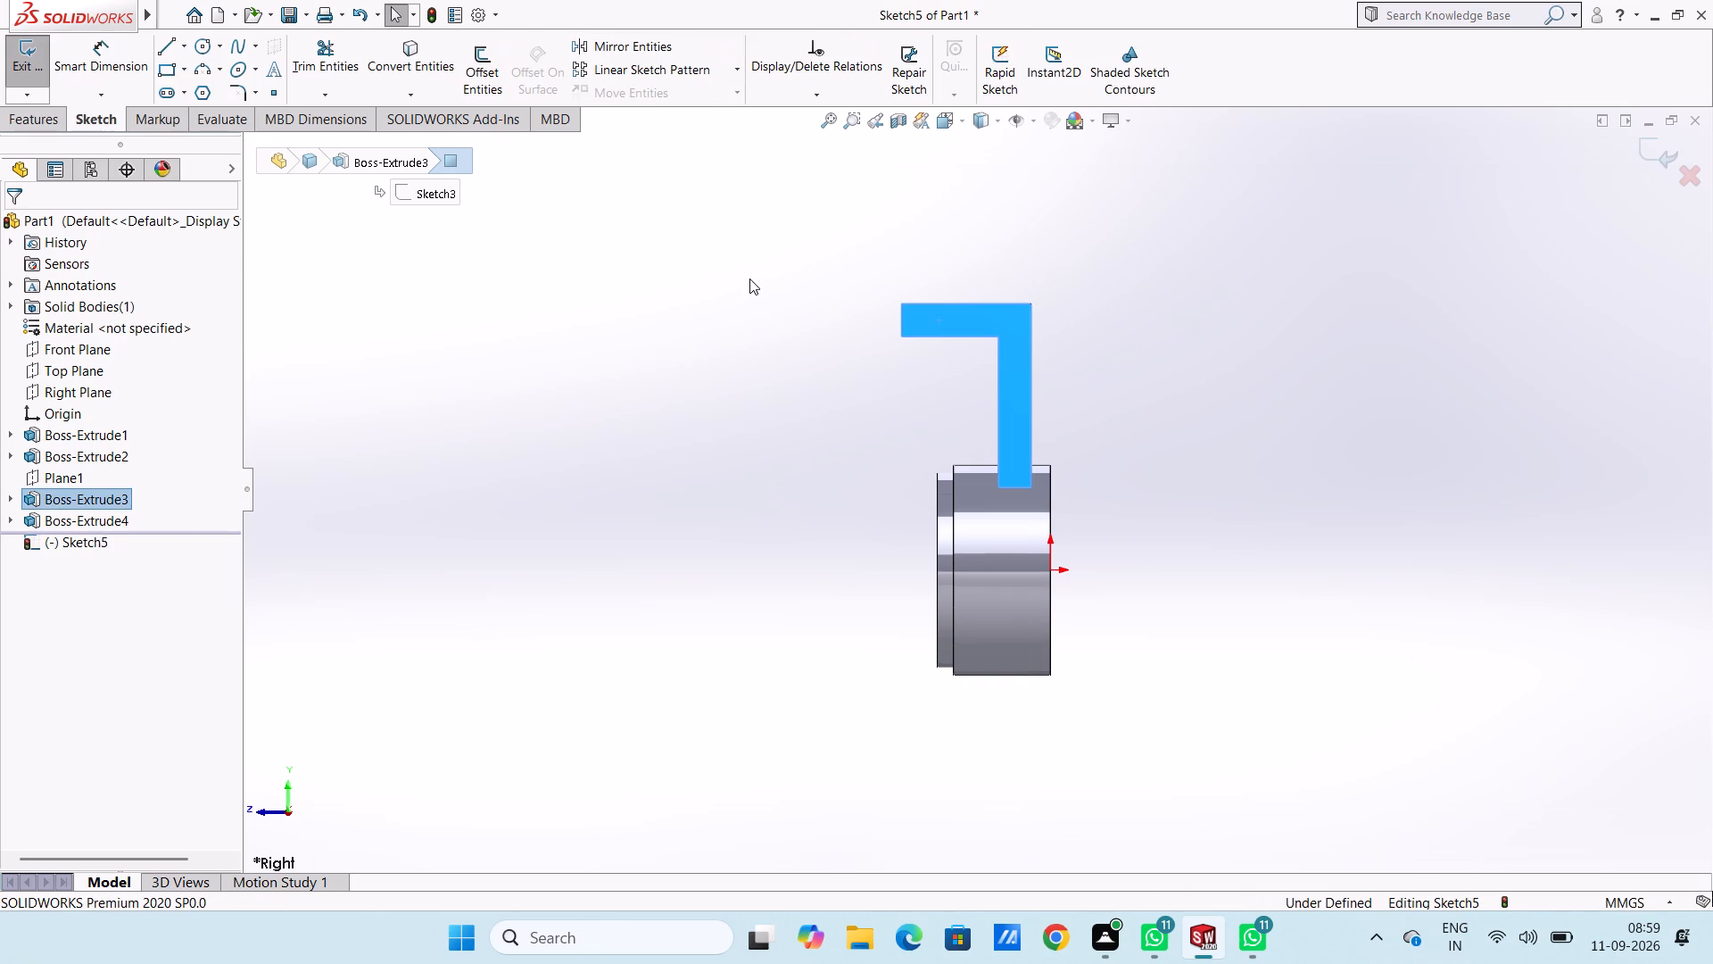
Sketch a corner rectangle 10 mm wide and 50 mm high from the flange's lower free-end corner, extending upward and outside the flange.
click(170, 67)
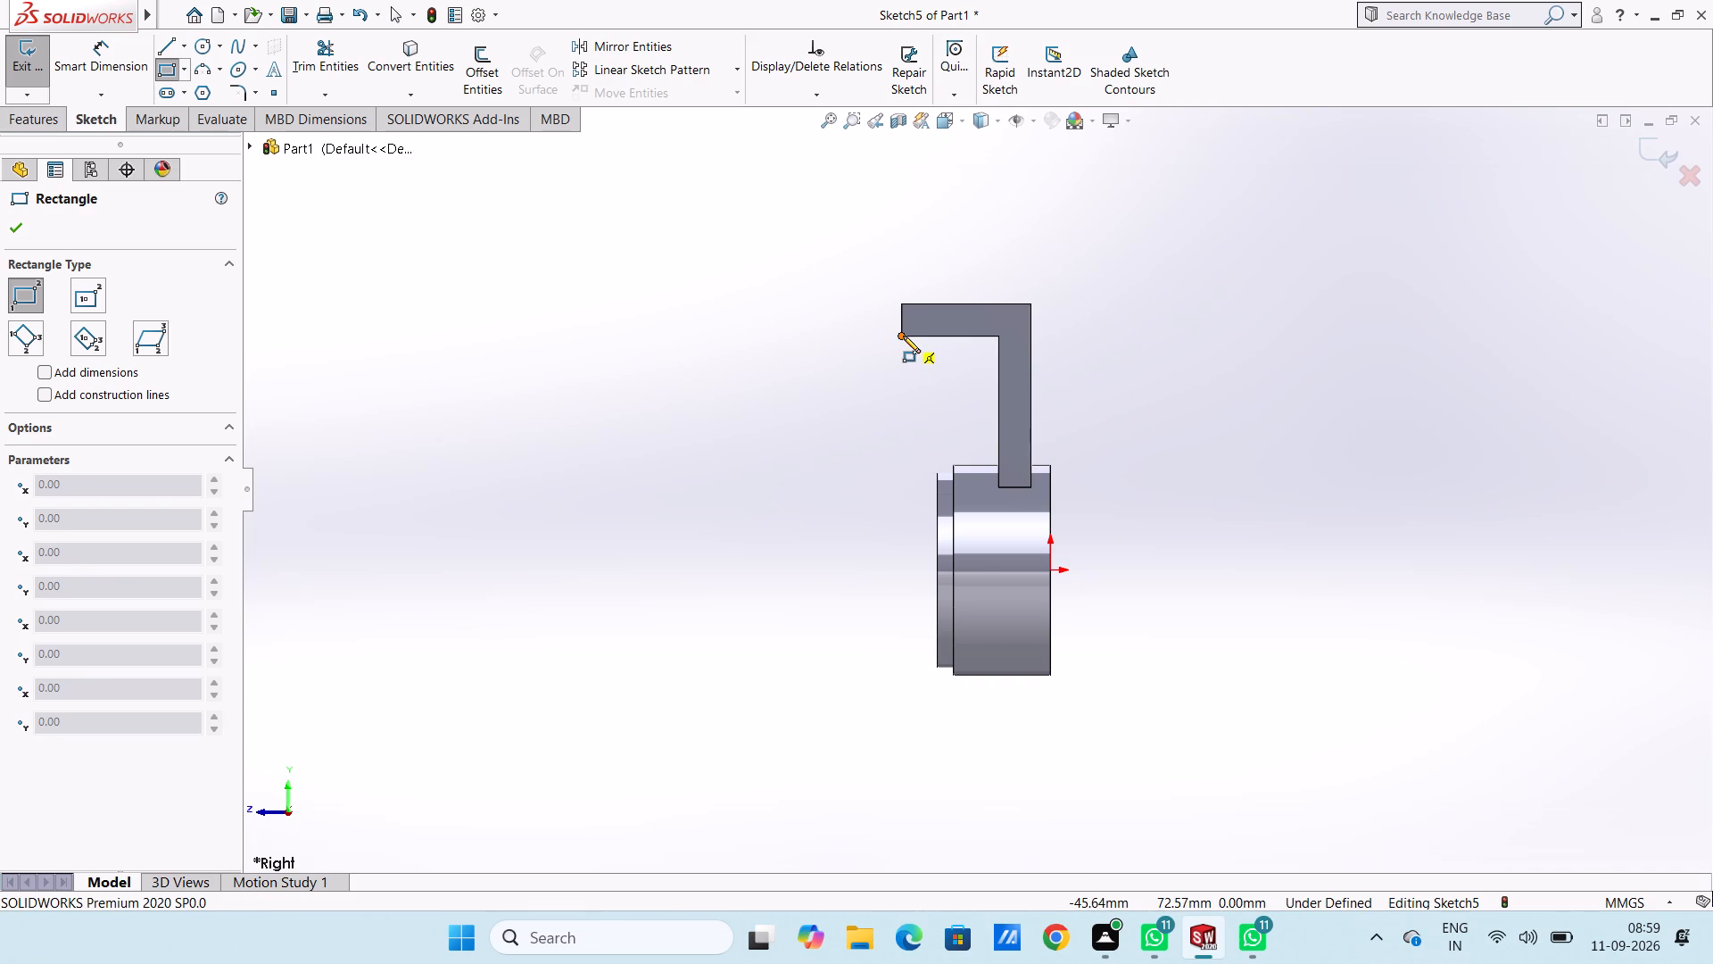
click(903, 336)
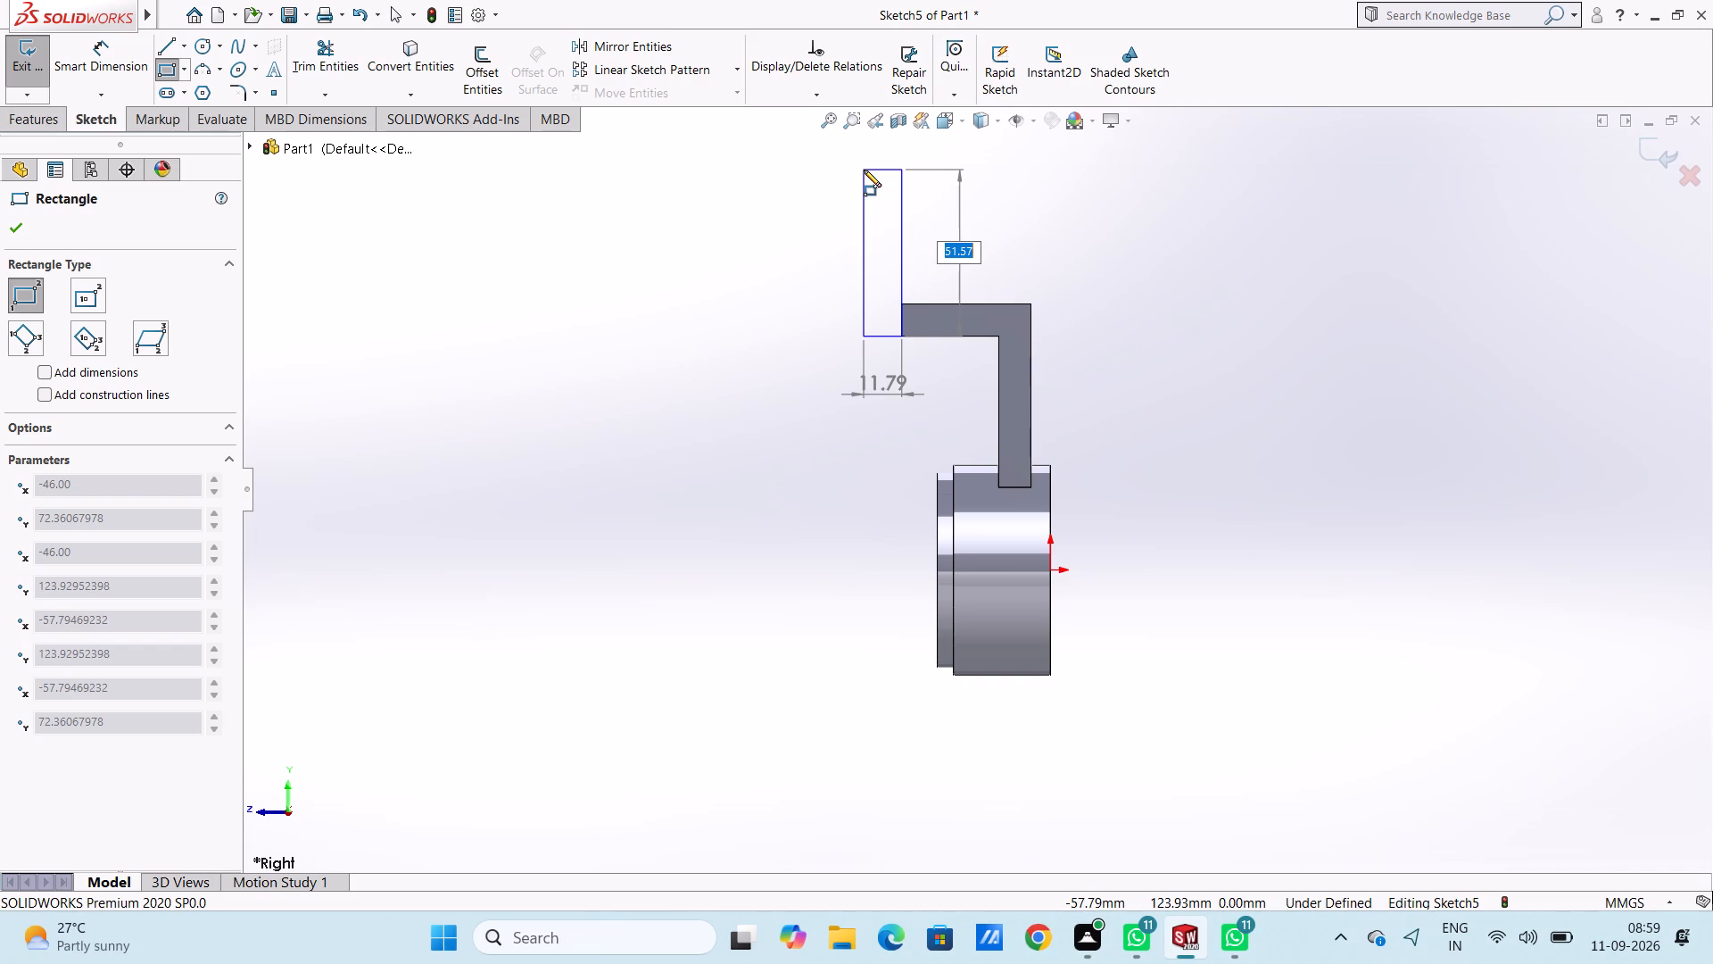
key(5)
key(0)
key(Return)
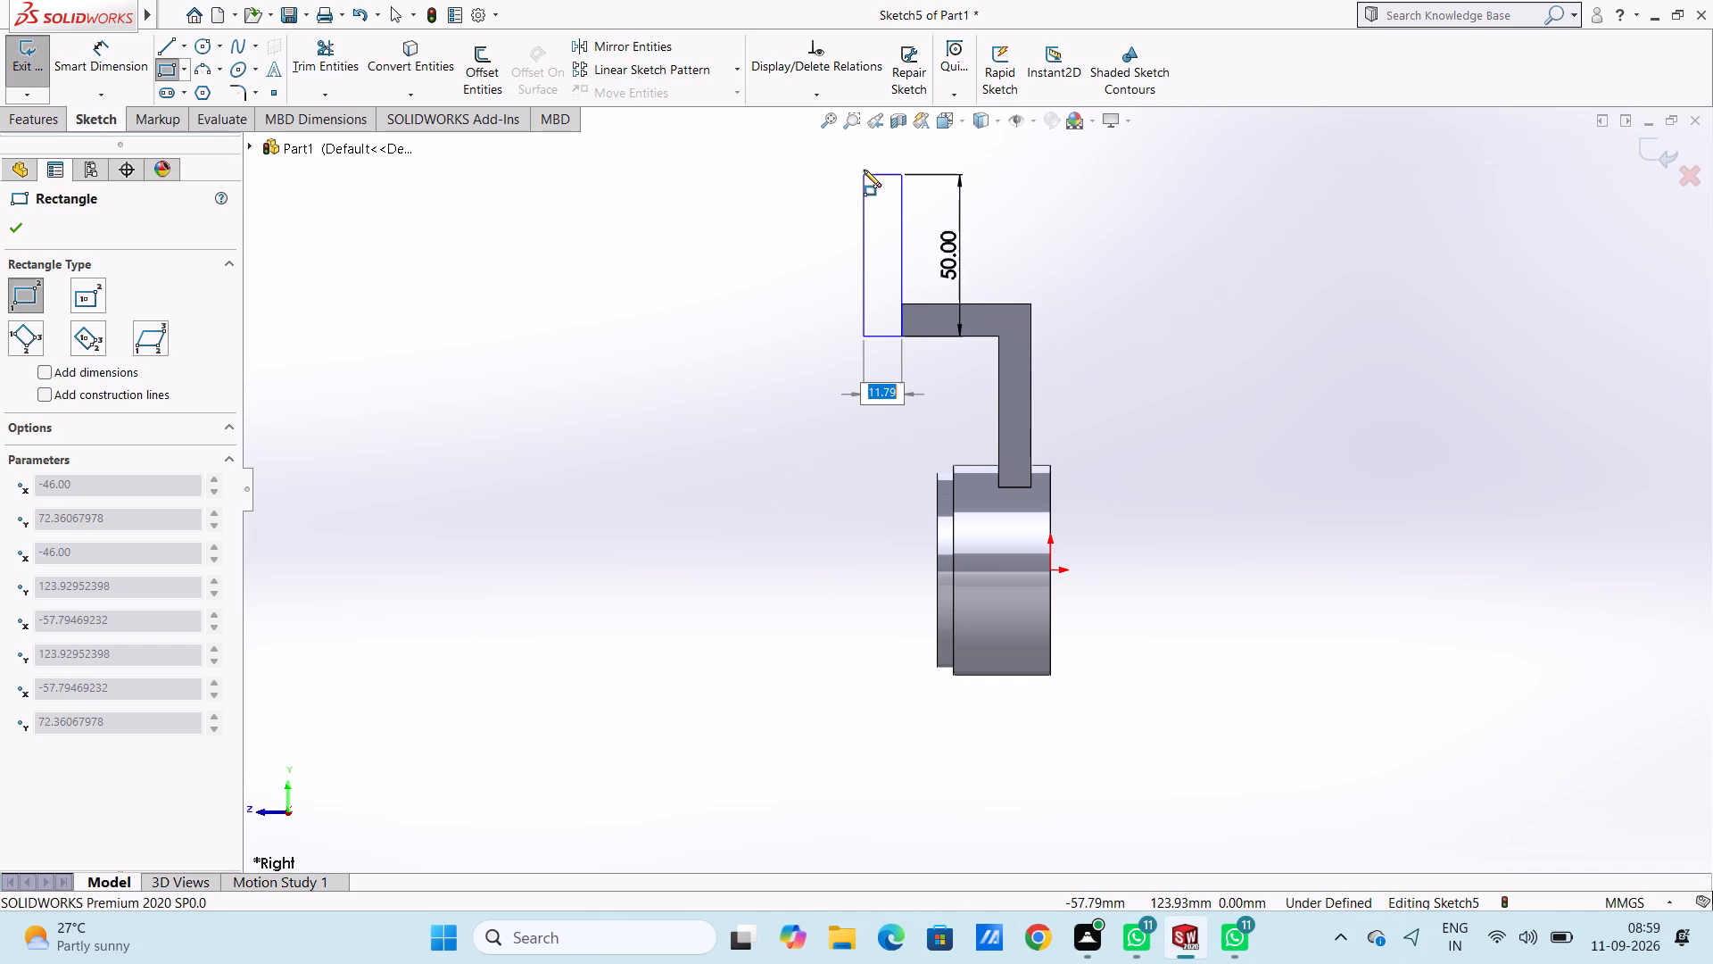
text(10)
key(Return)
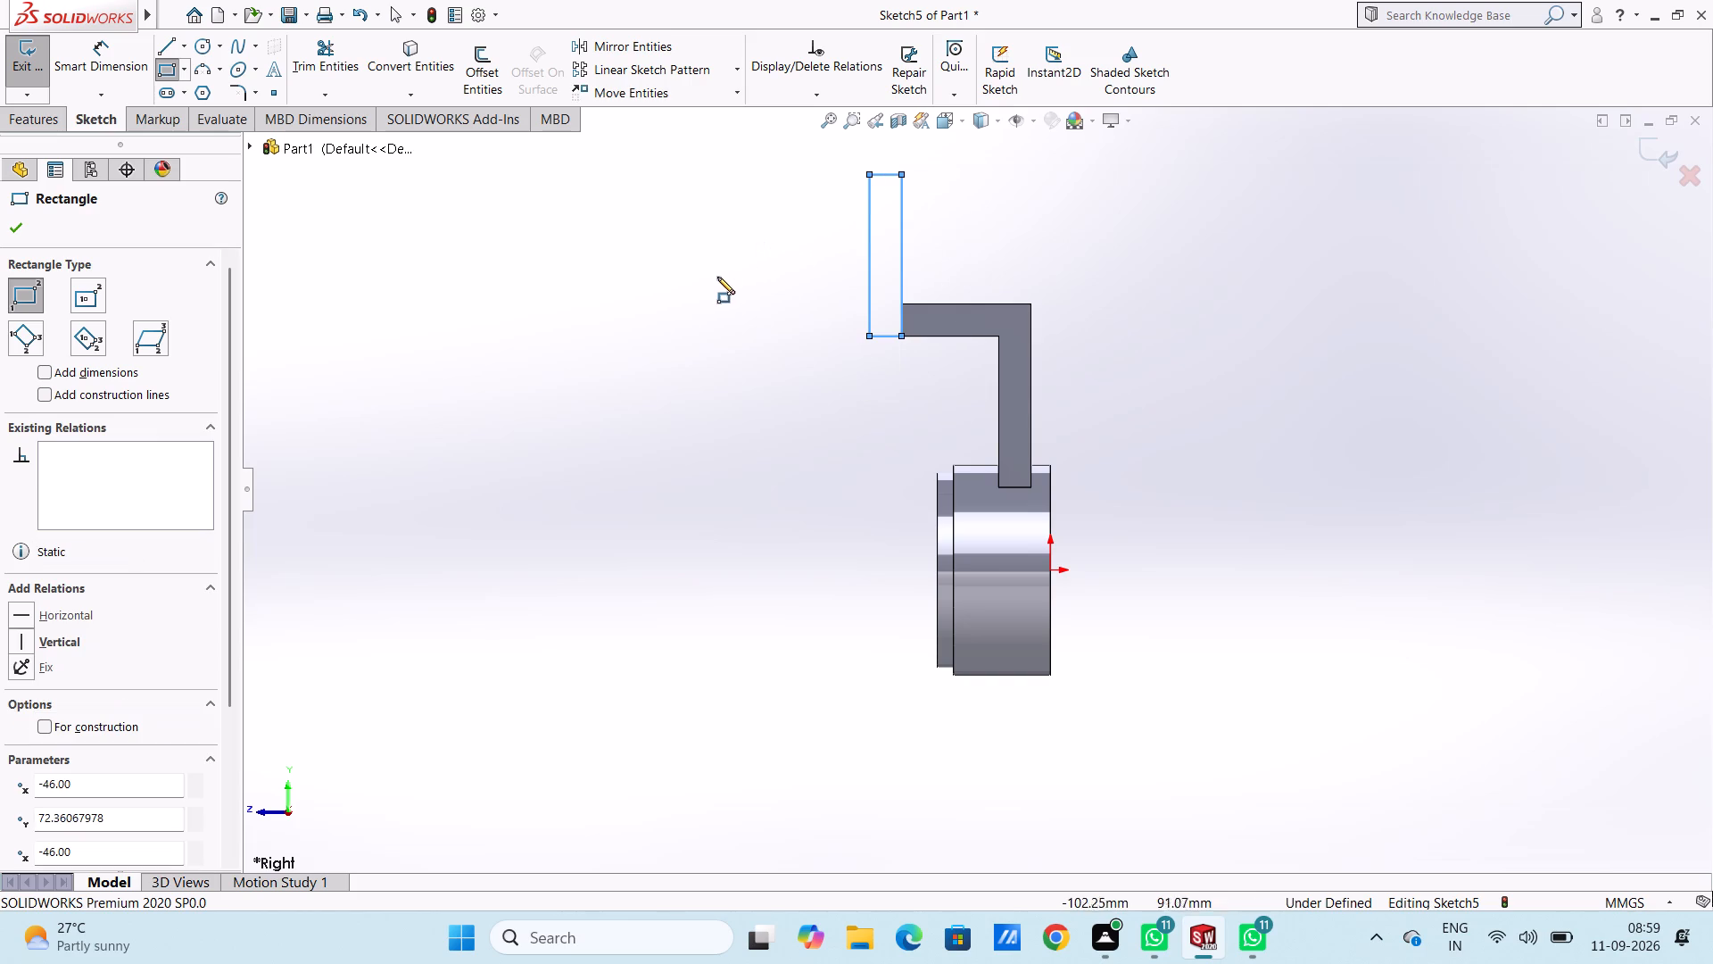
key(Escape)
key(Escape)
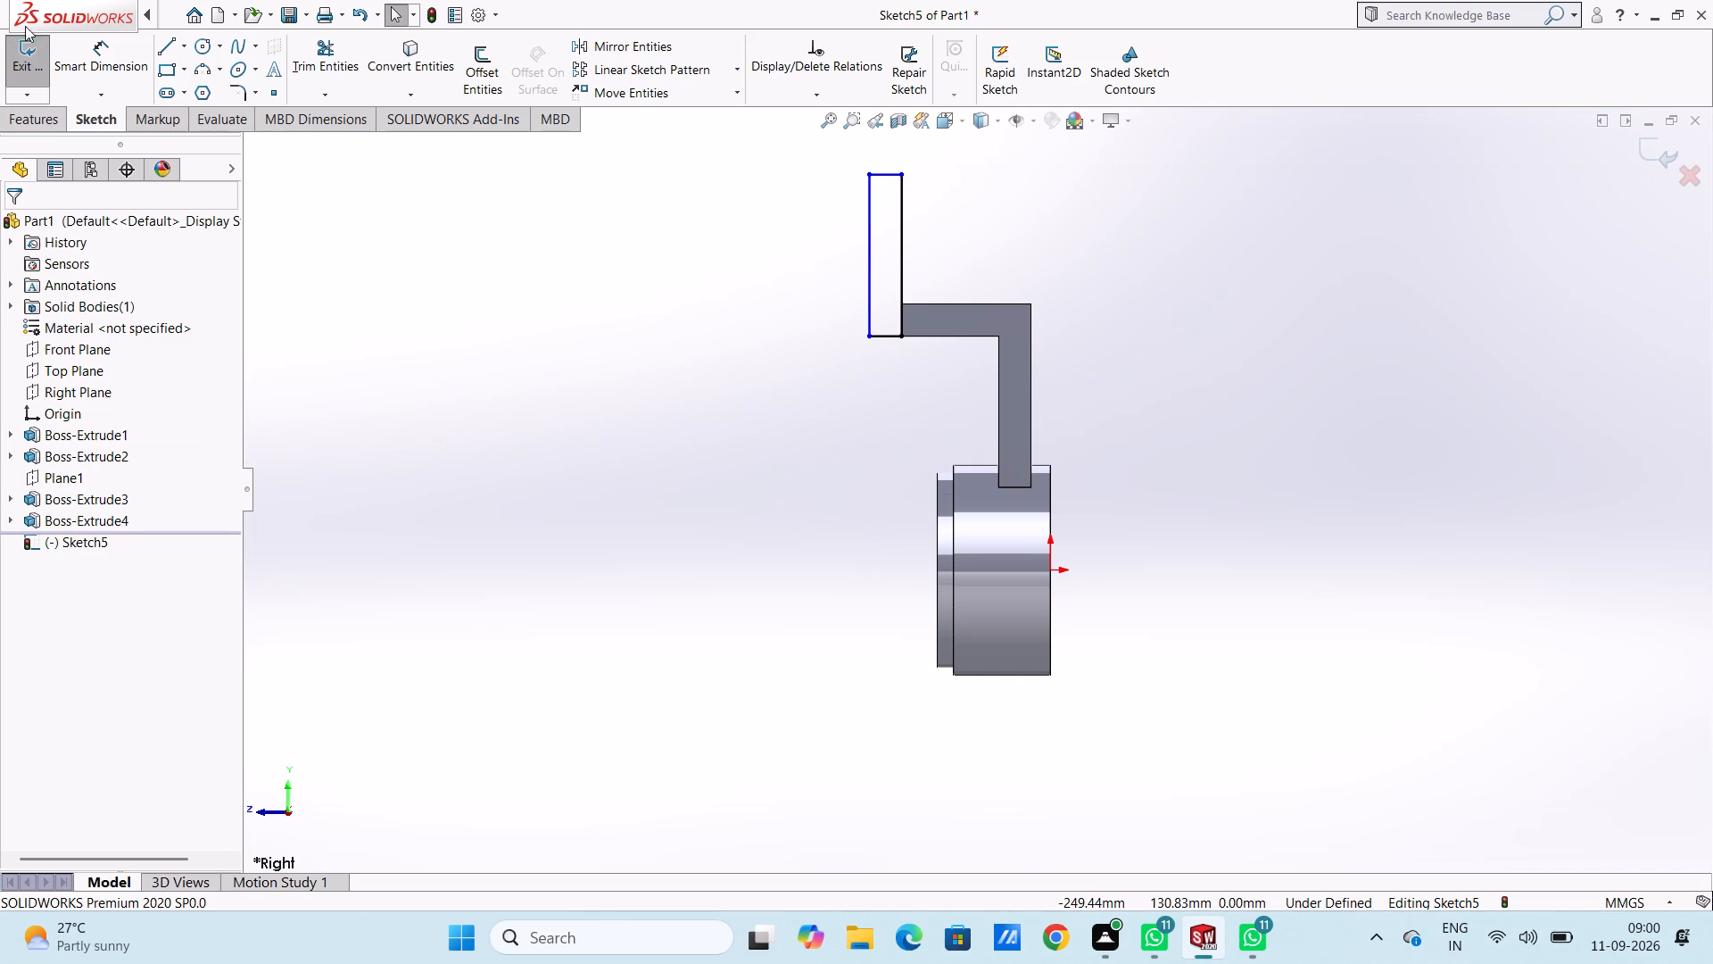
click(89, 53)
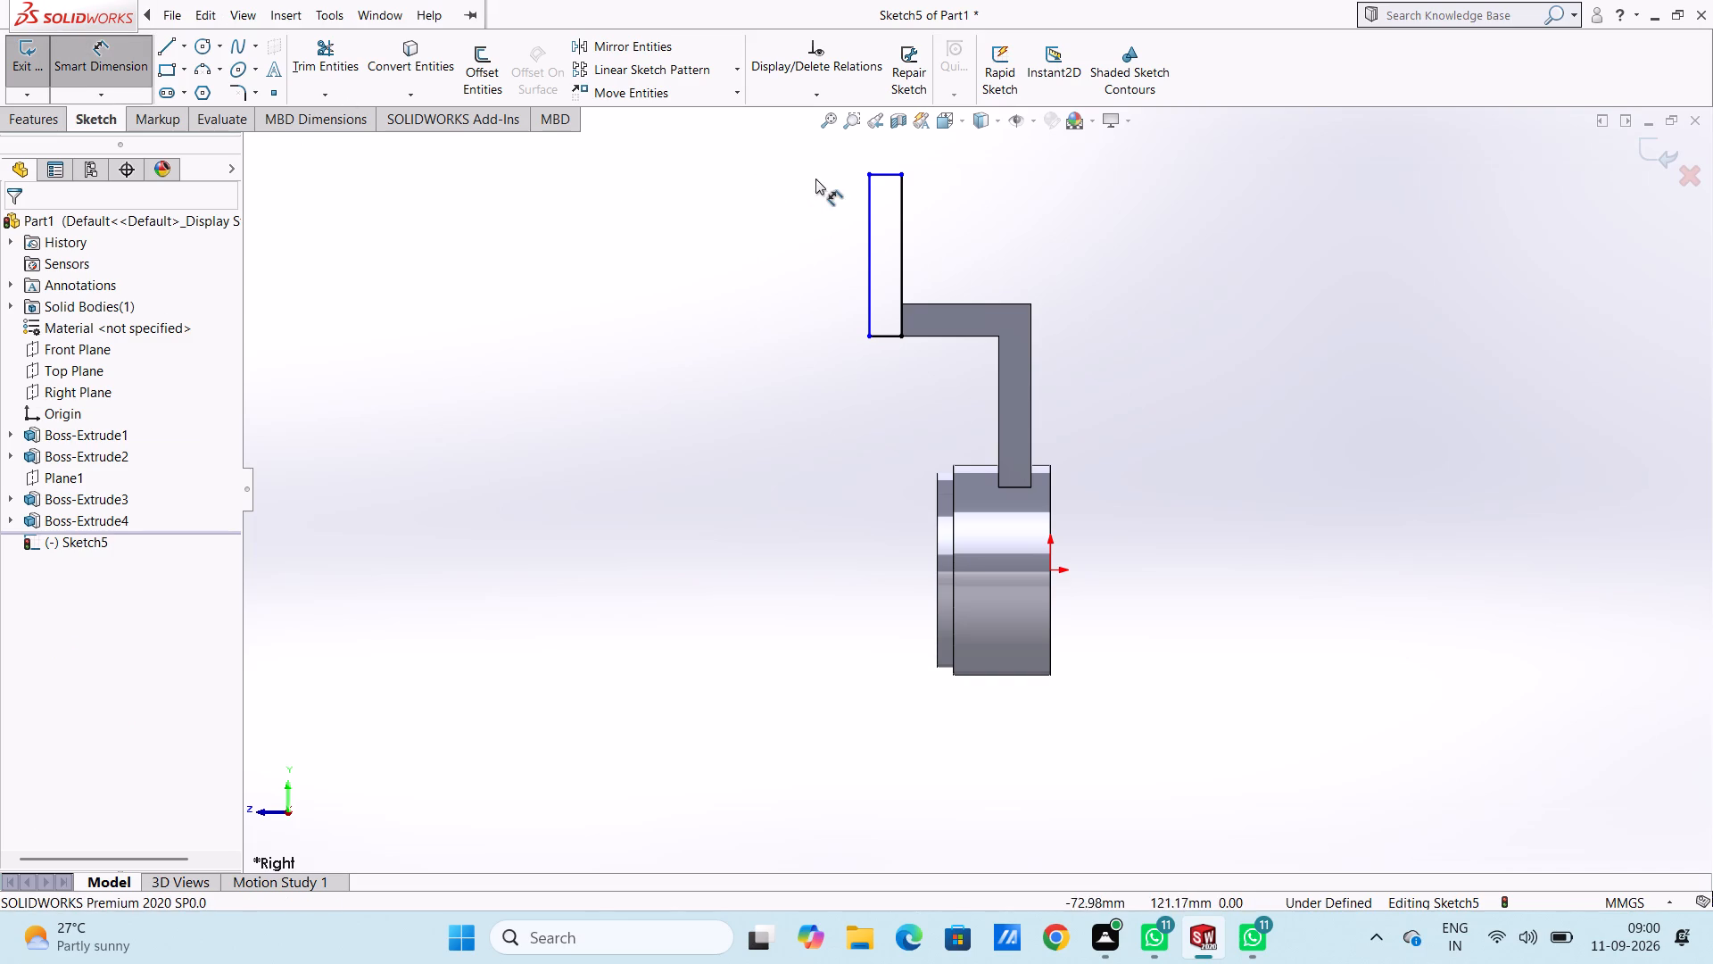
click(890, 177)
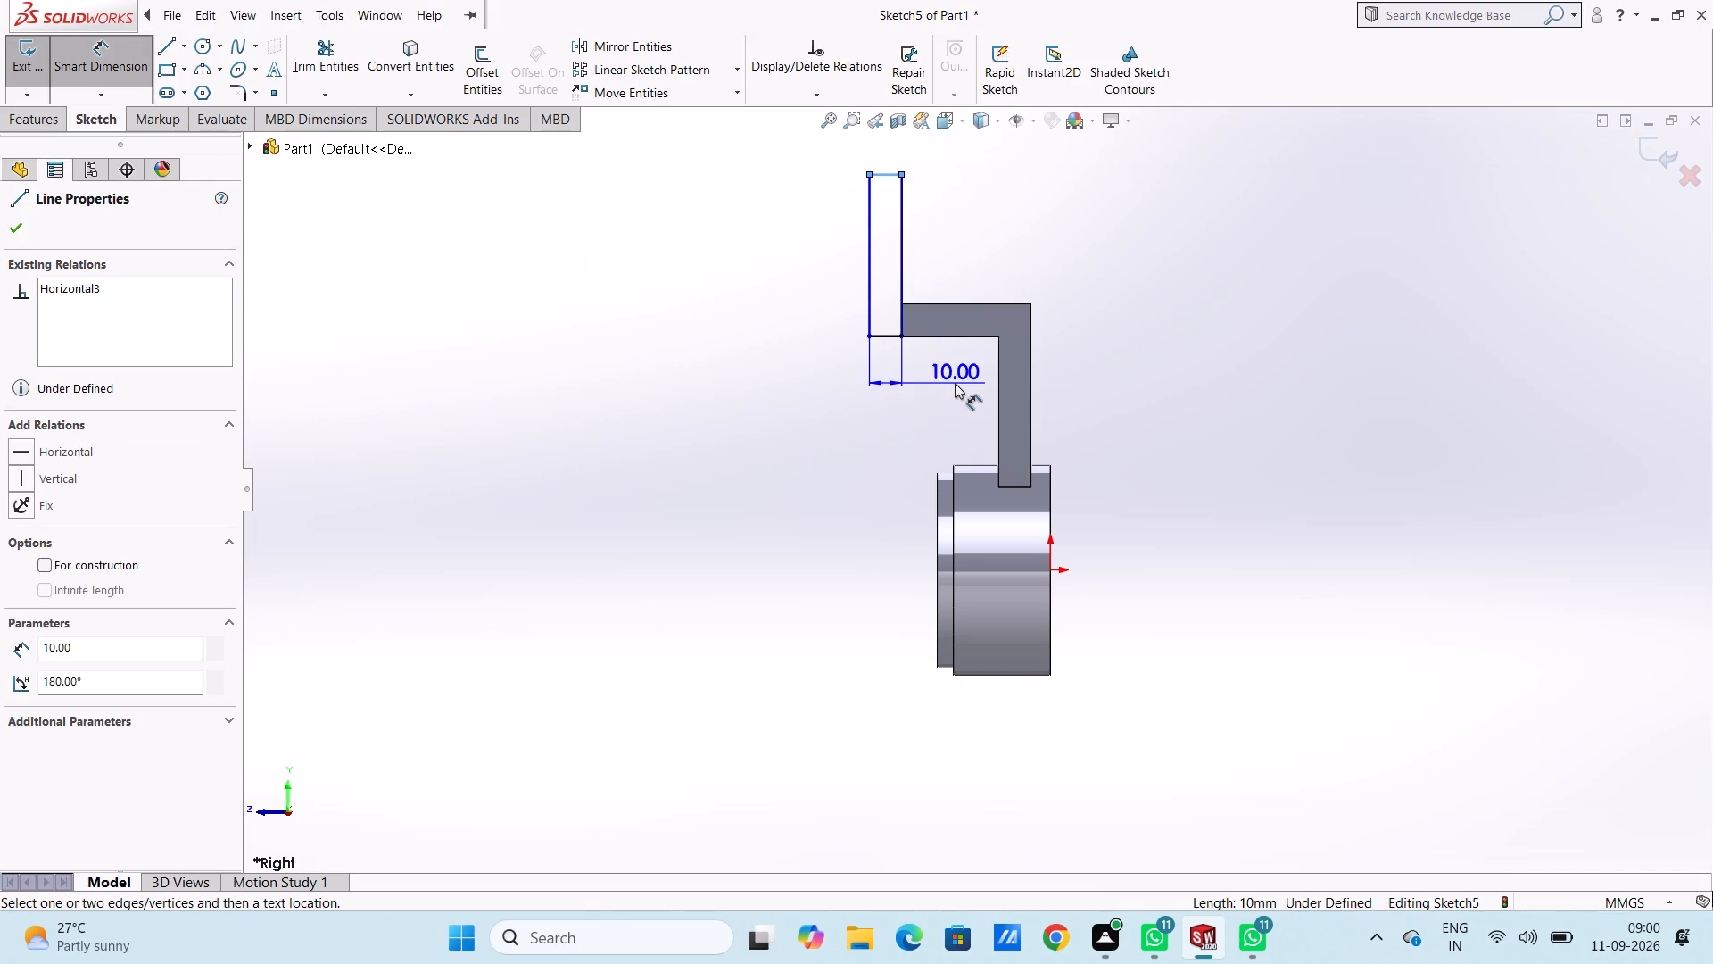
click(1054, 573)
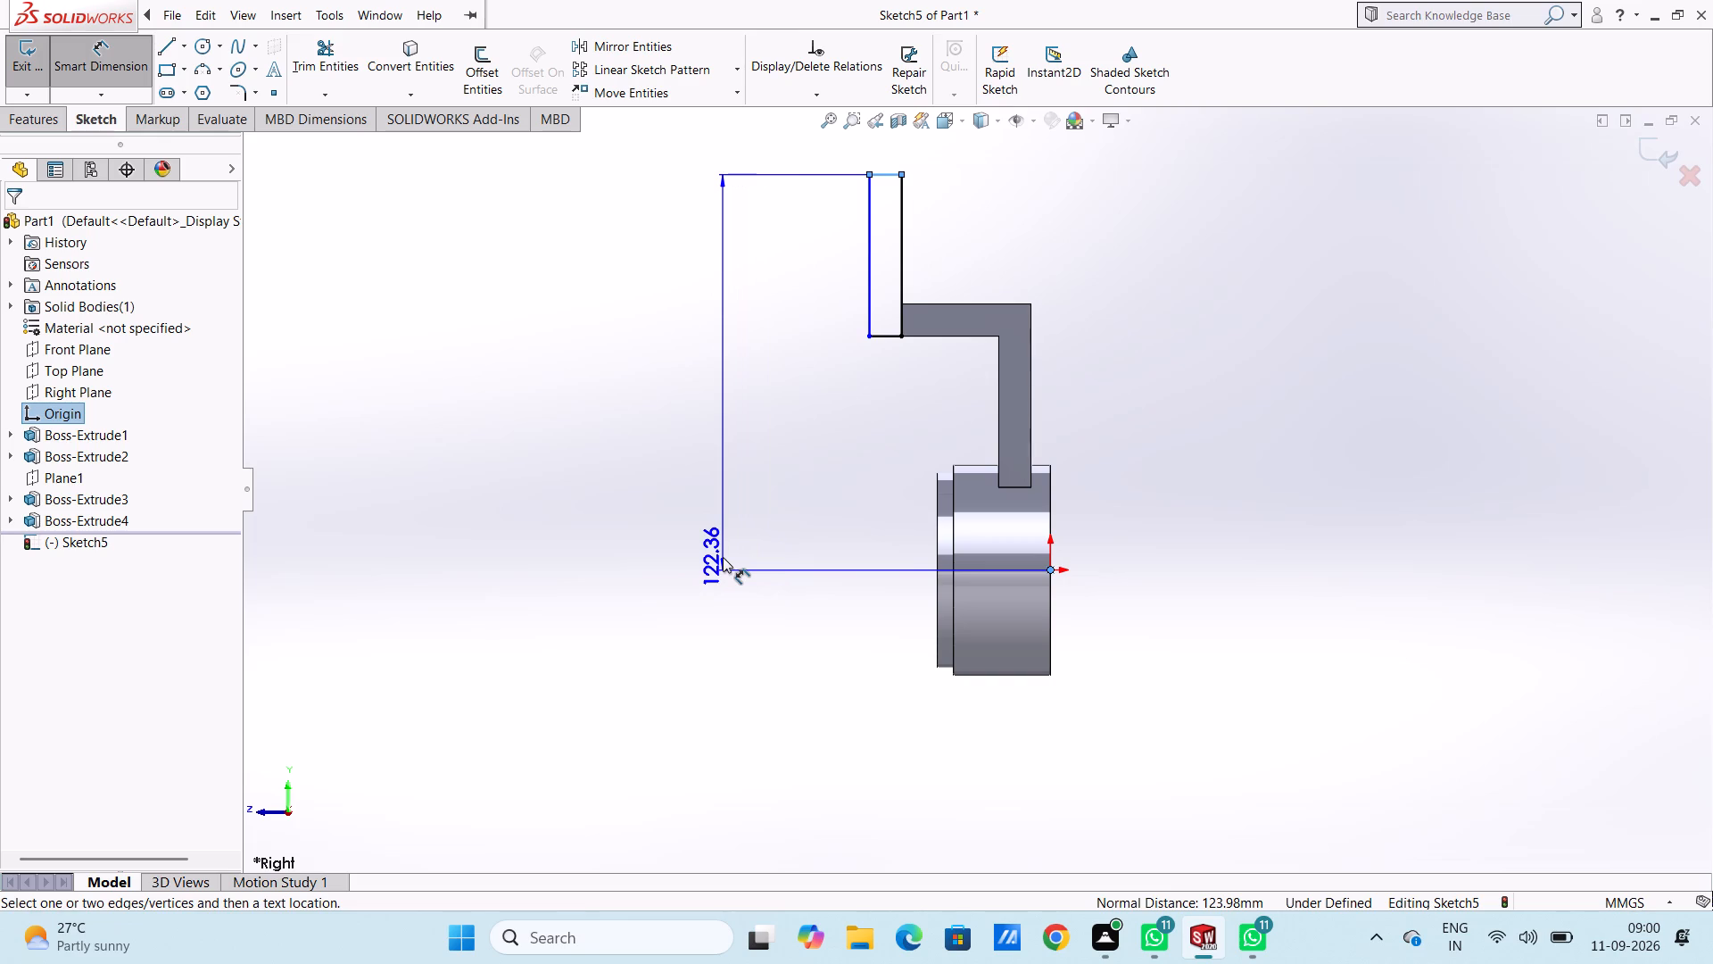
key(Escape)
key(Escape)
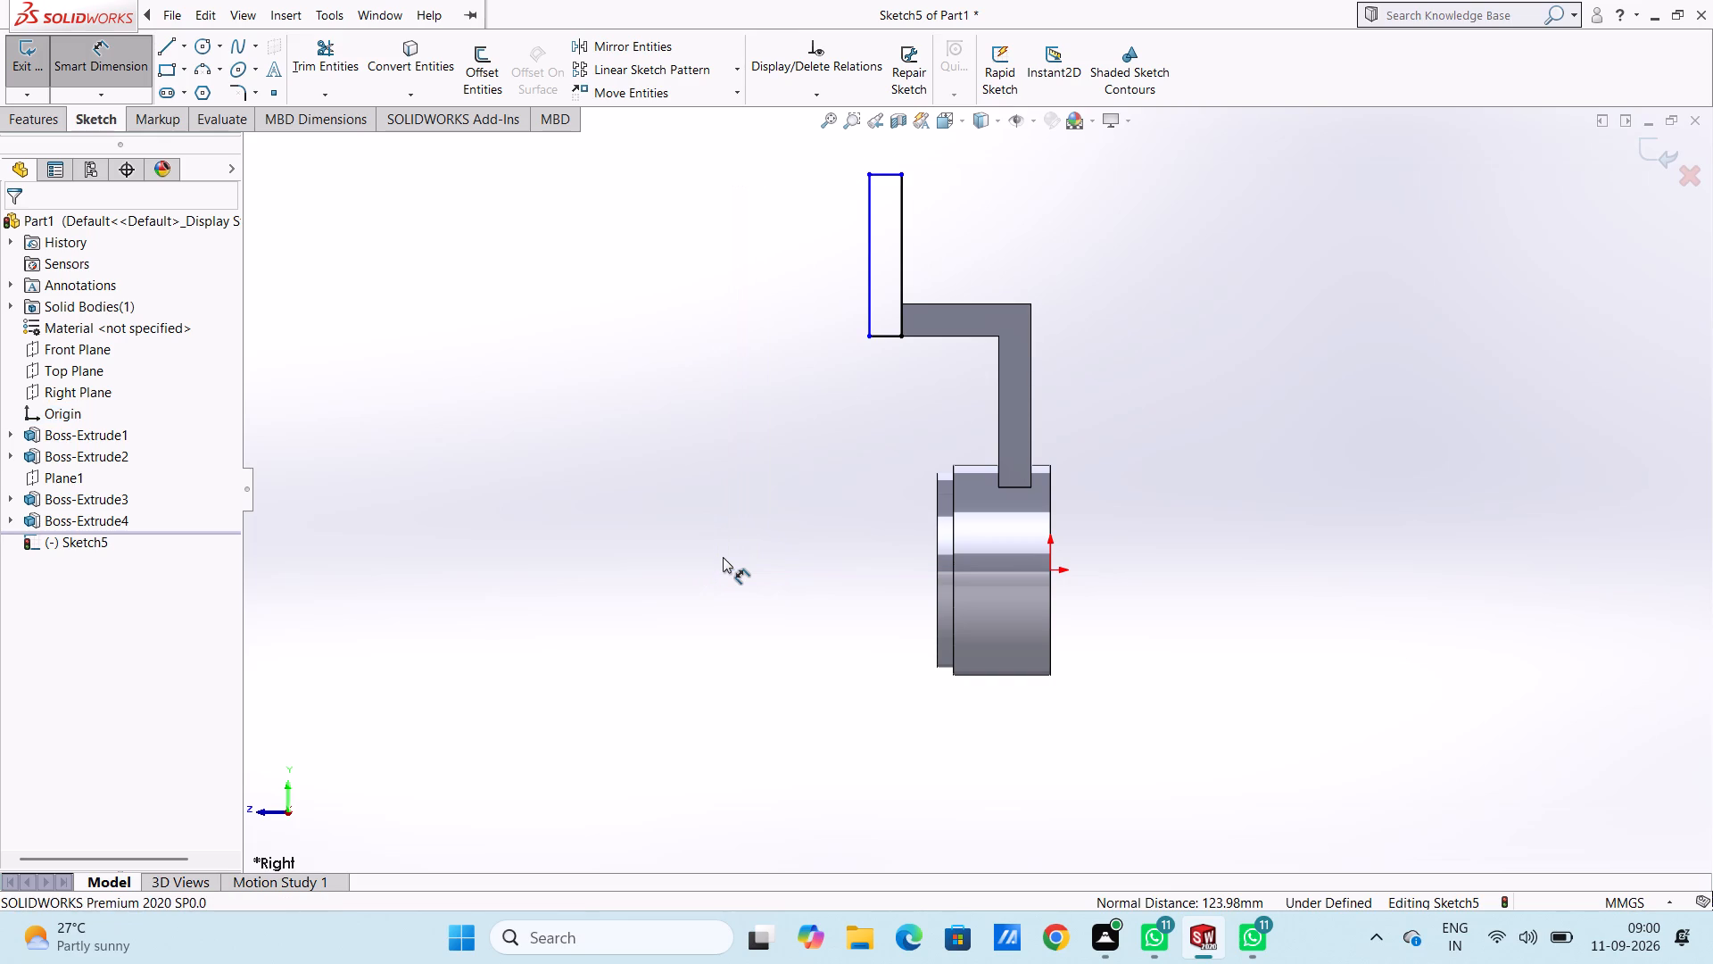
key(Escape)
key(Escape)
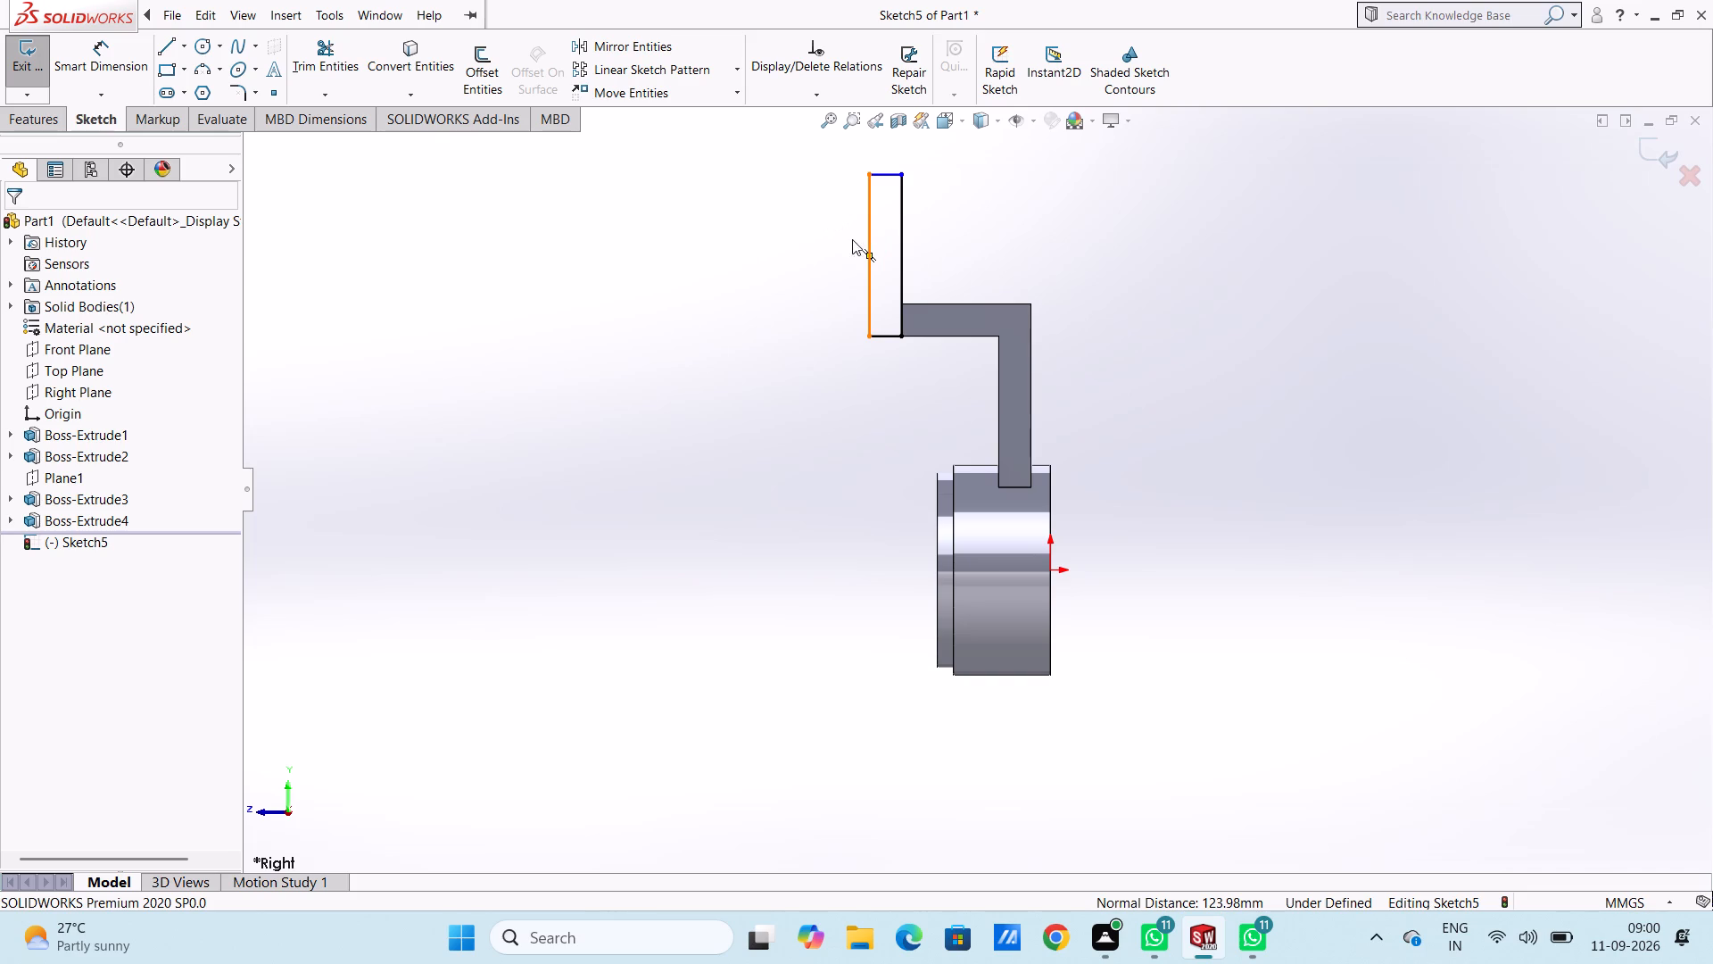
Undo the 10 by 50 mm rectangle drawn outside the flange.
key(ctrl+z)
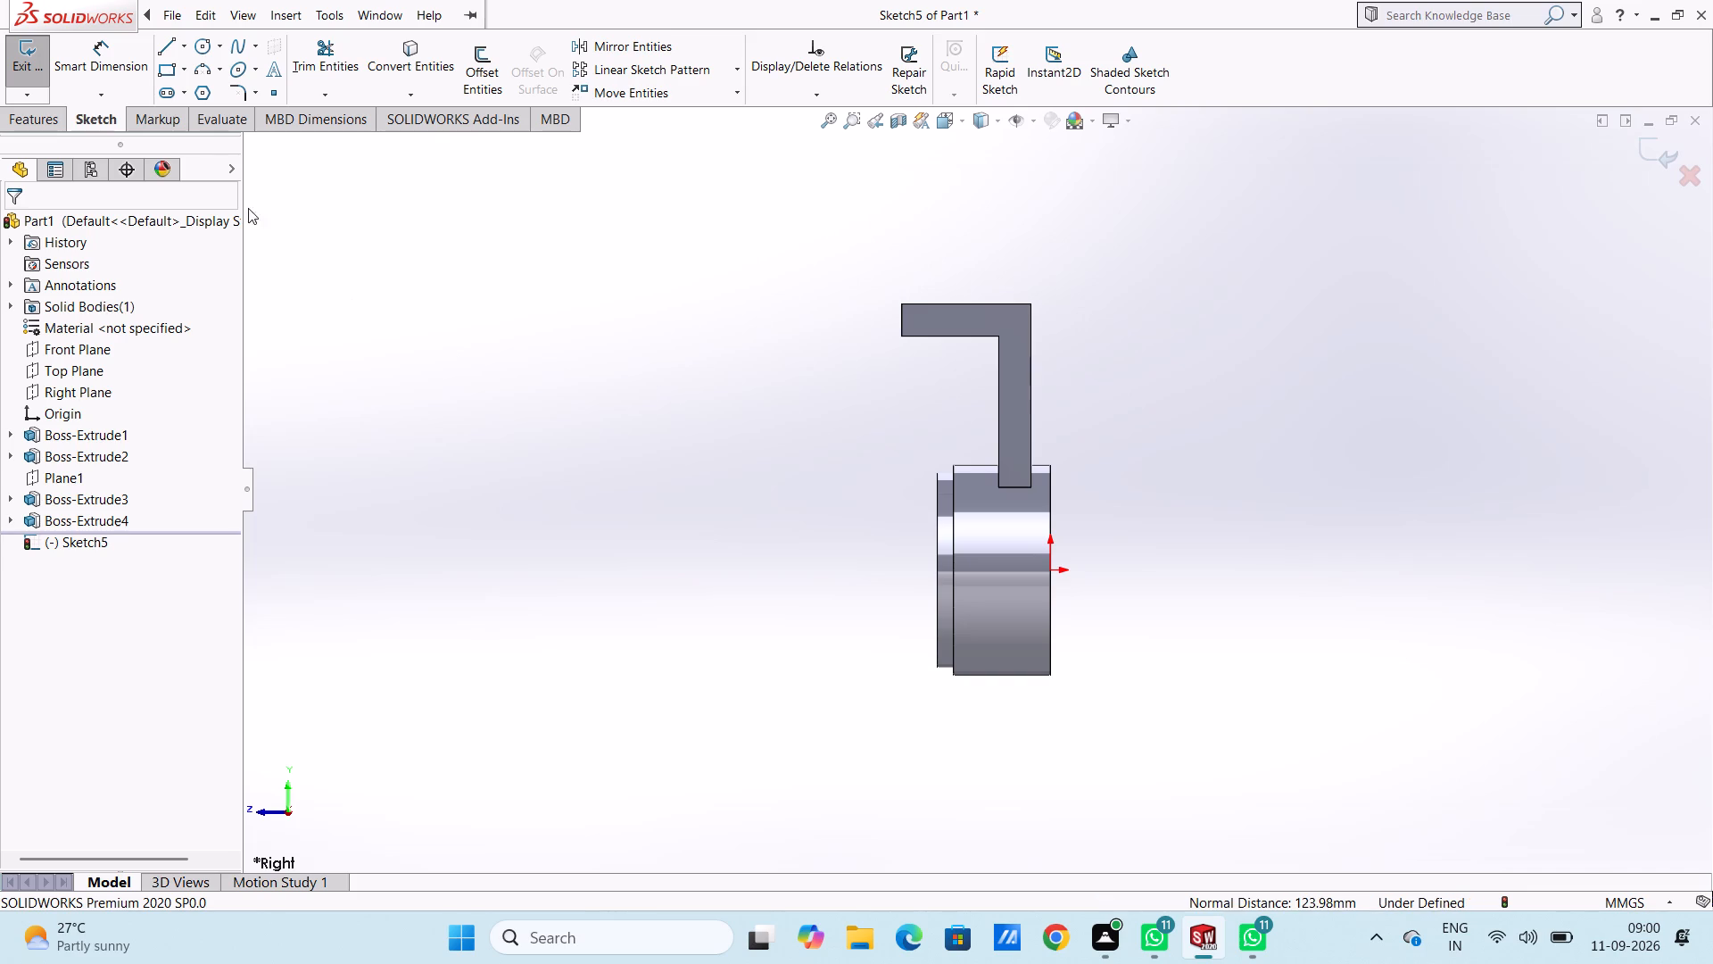
Sketch a corner rectangle 10 mm wide and 50 mm high from the flange's lower free-end corner, extending upward and inward over the flange.
click(168, 73)
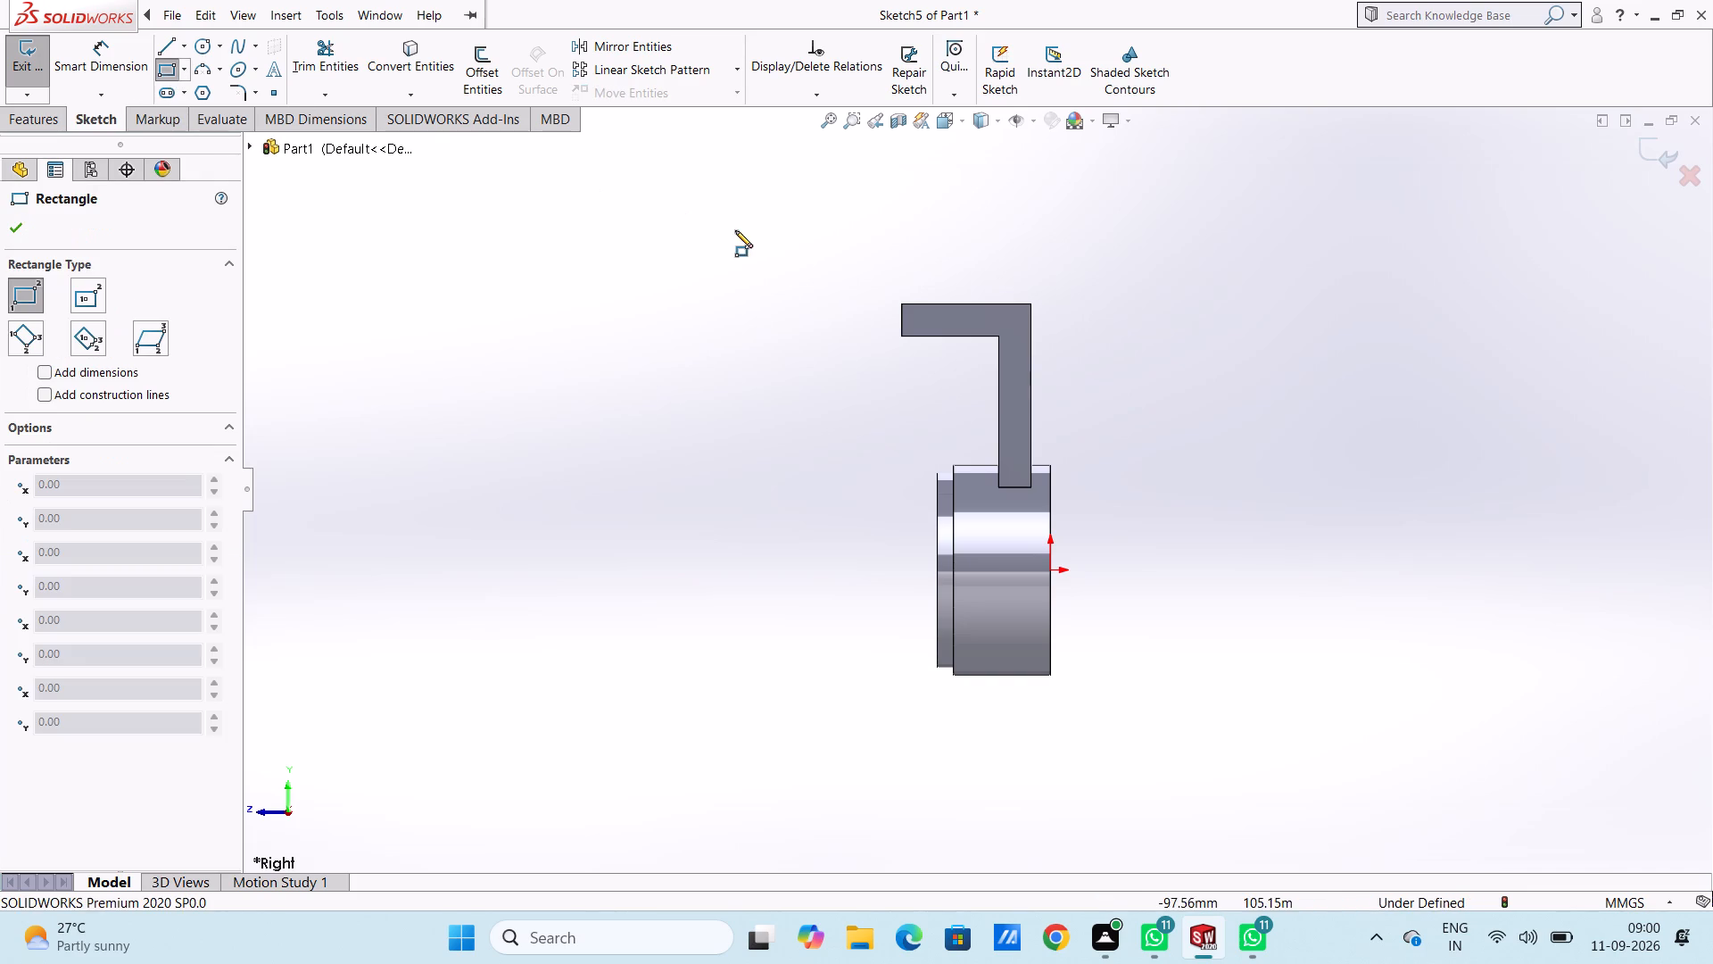
click(903, 338)
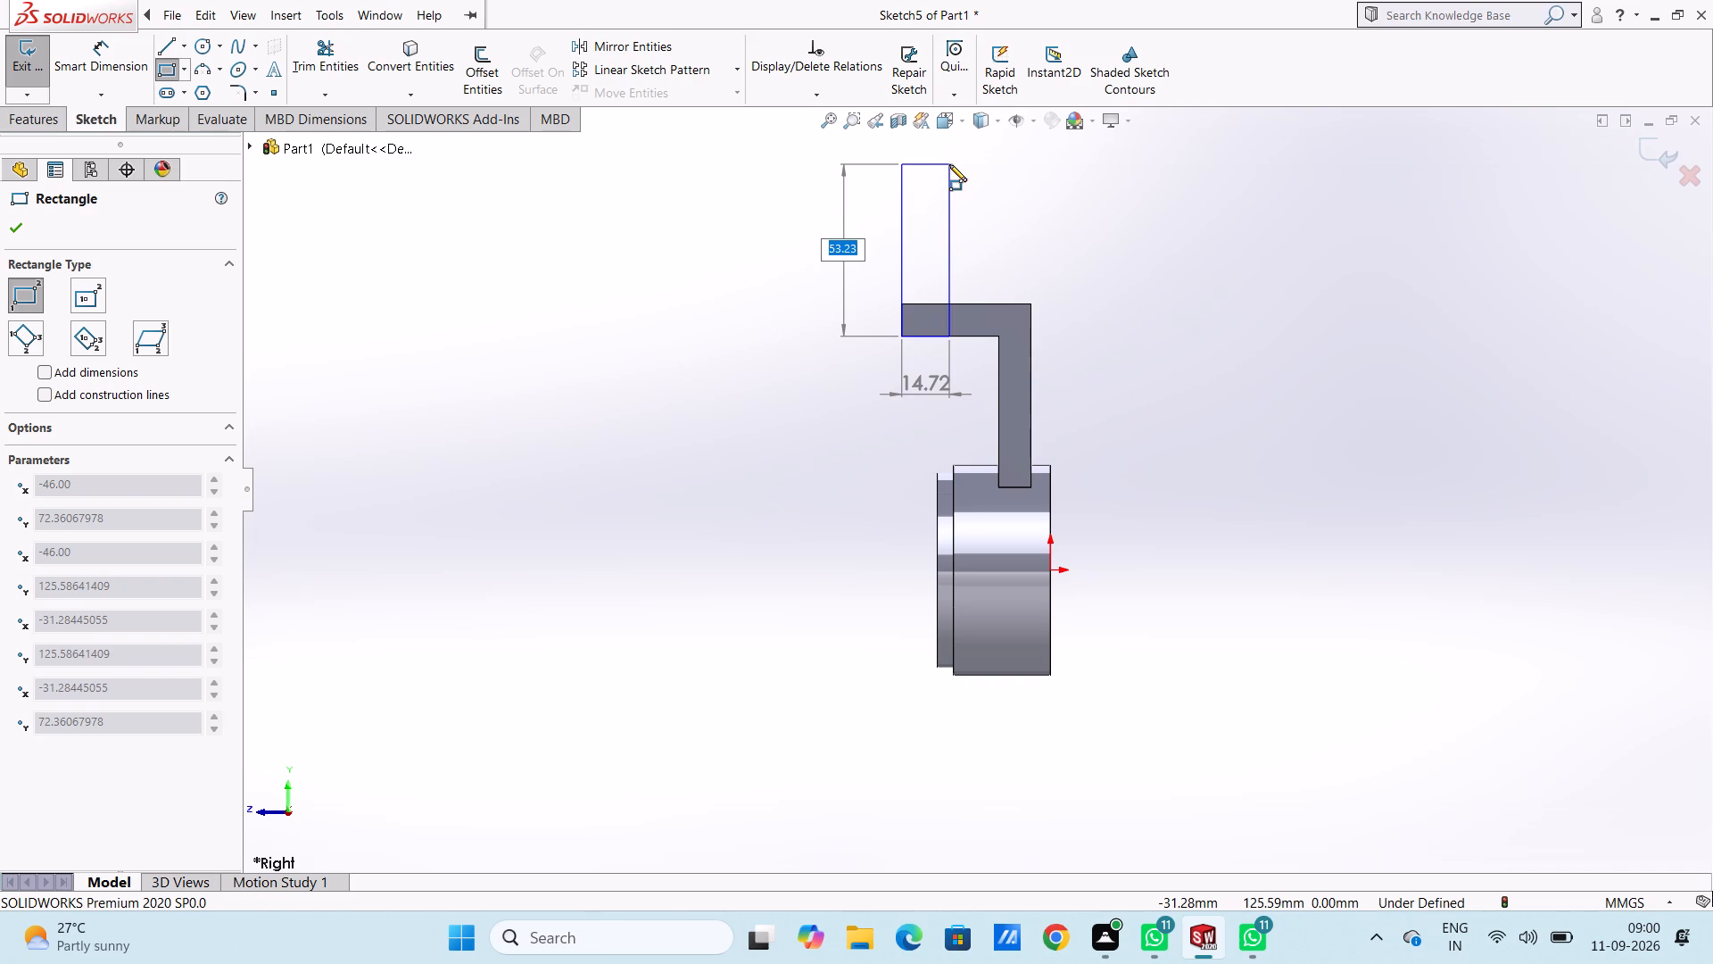
text(50)
key(Return)
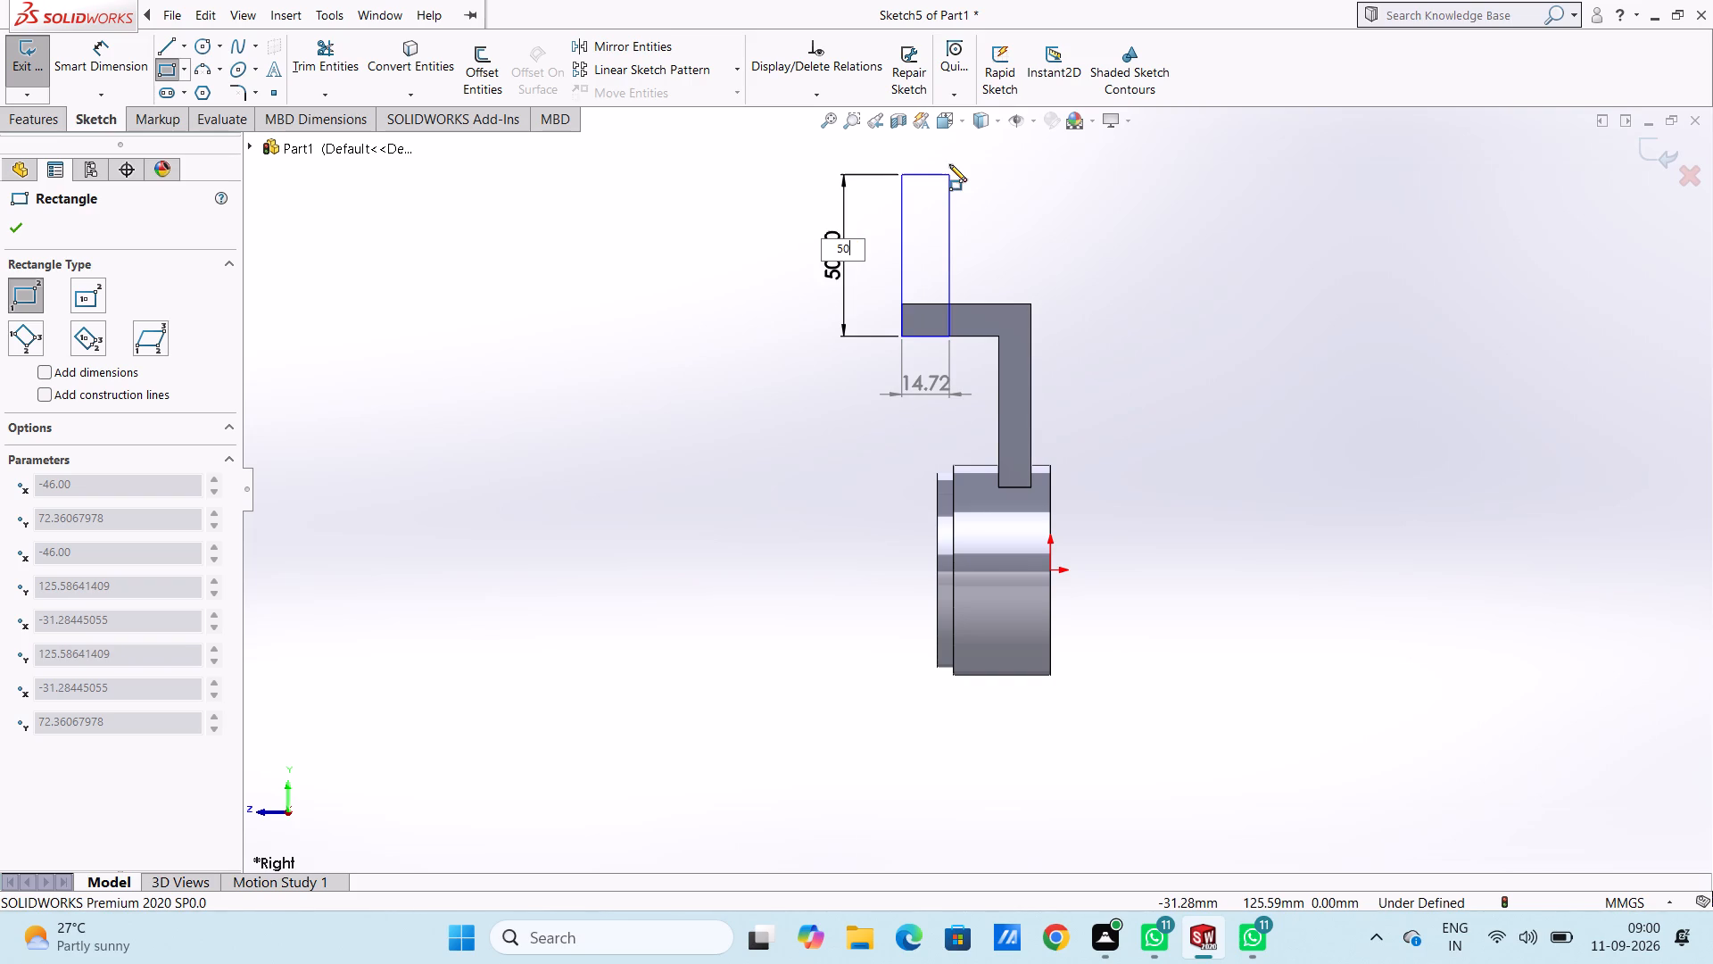
text(10)
key(Return)
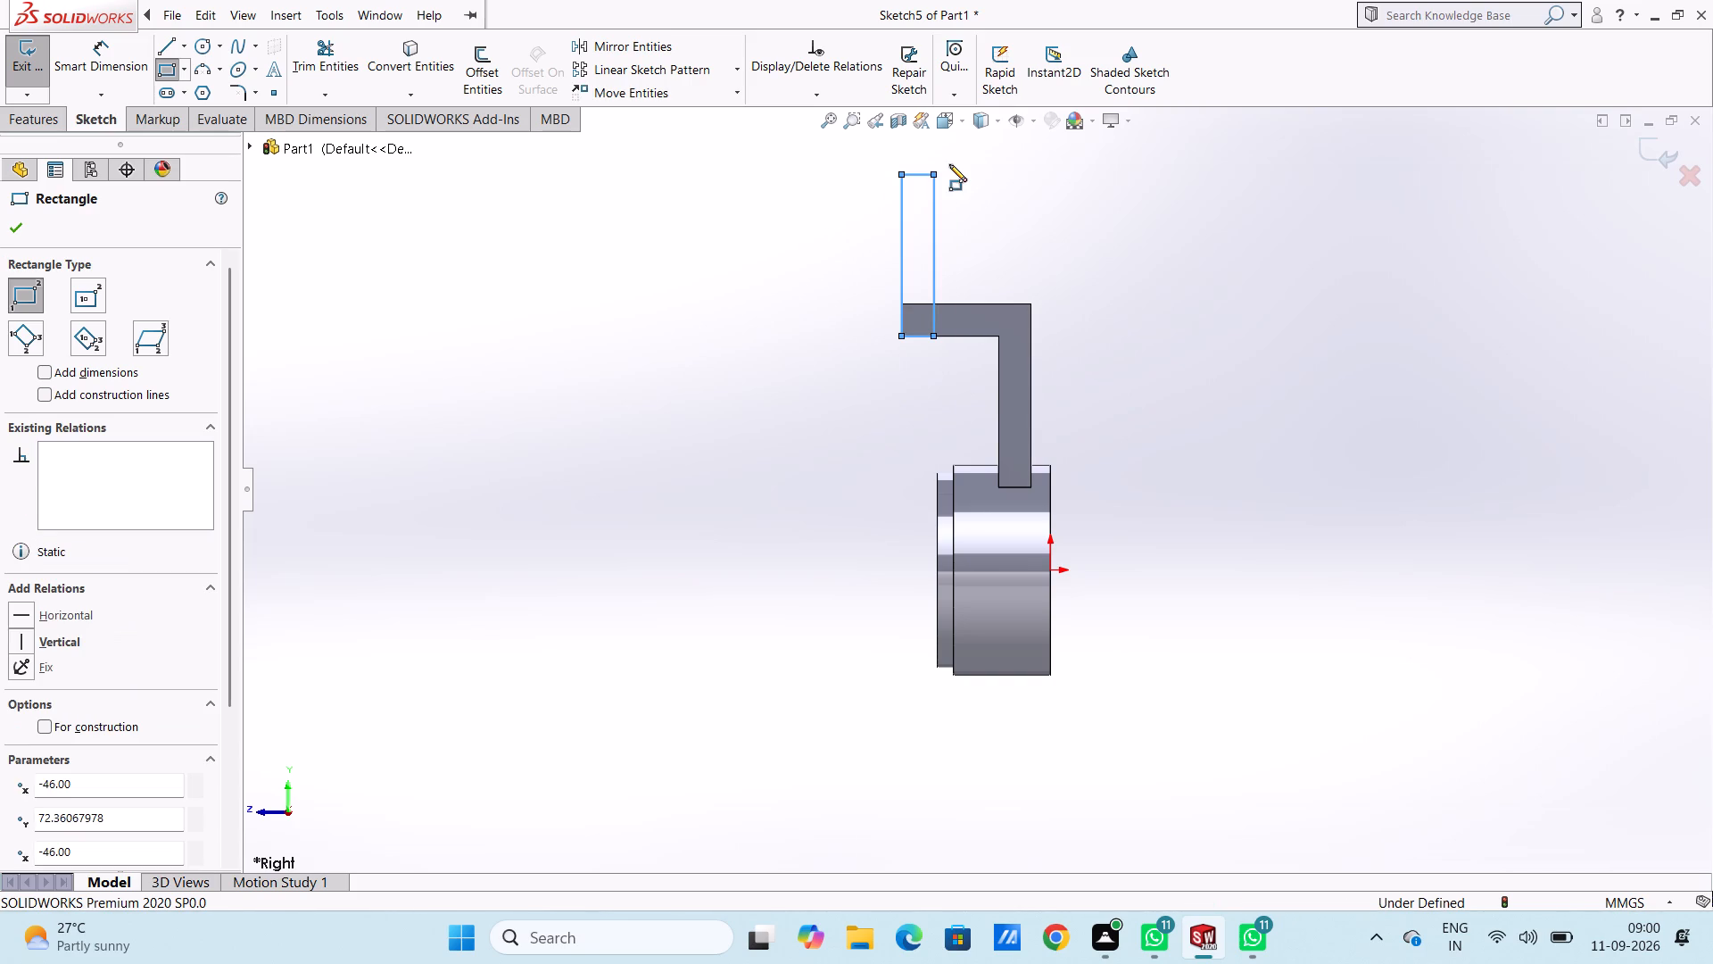
key(Escape)
key(Escape)
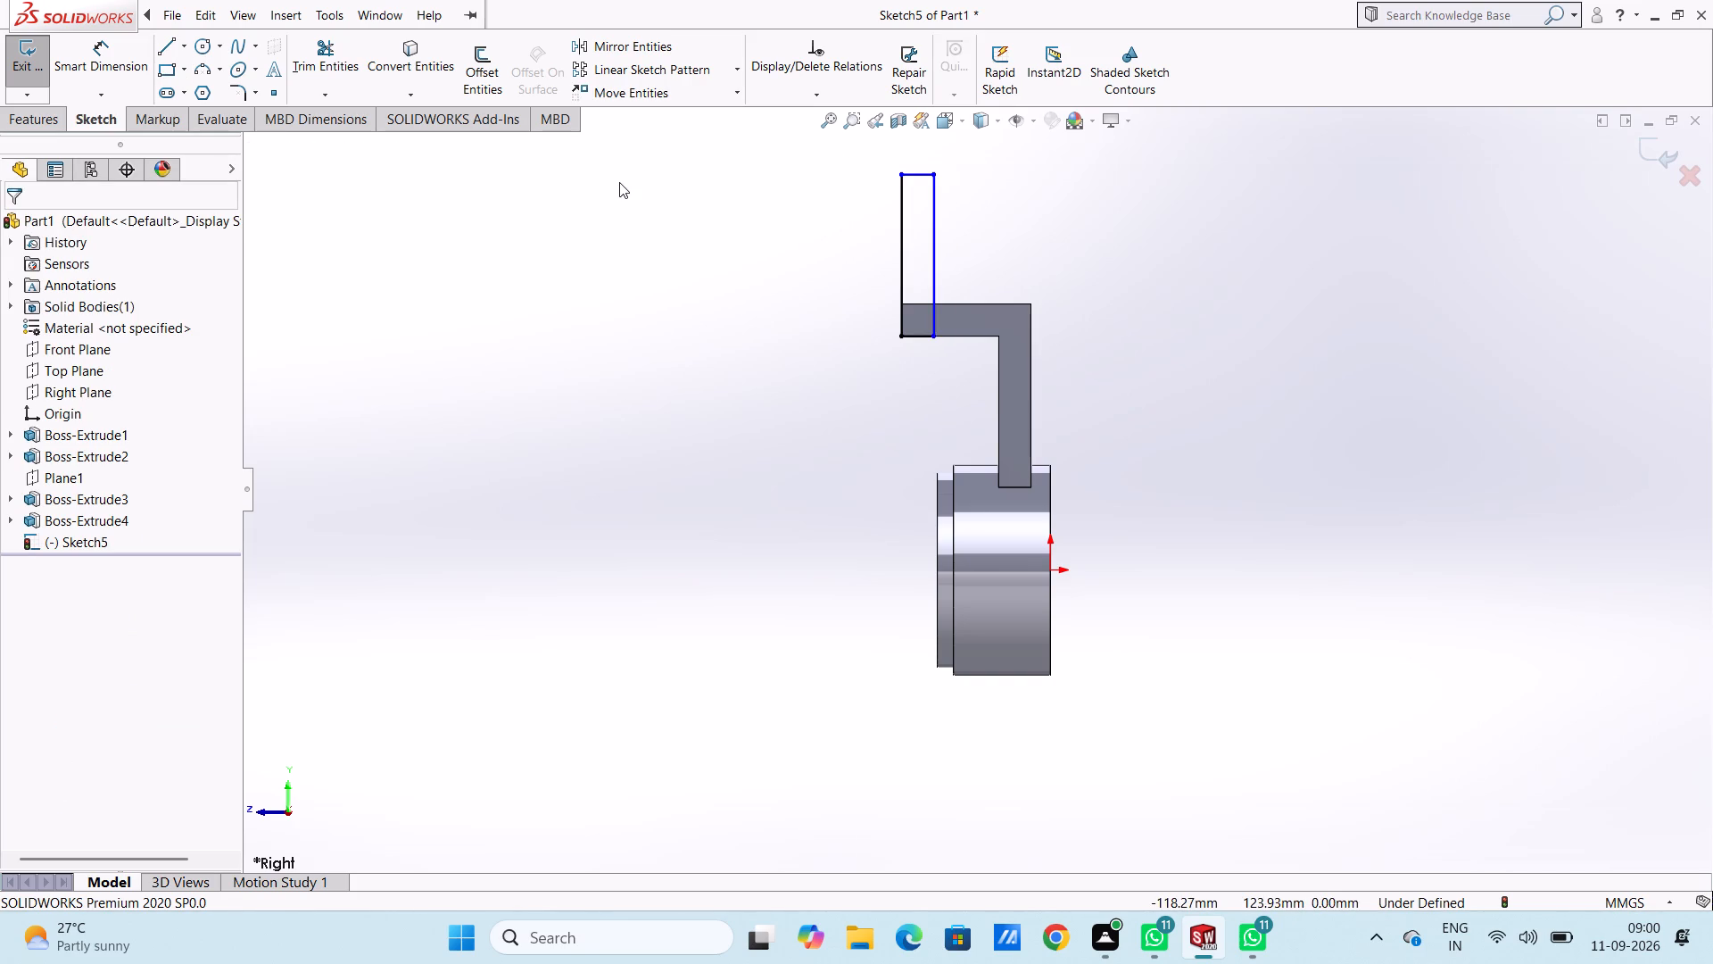
Dimension the rectangle's inner vertical side at 50 mm.
click(95, 50)
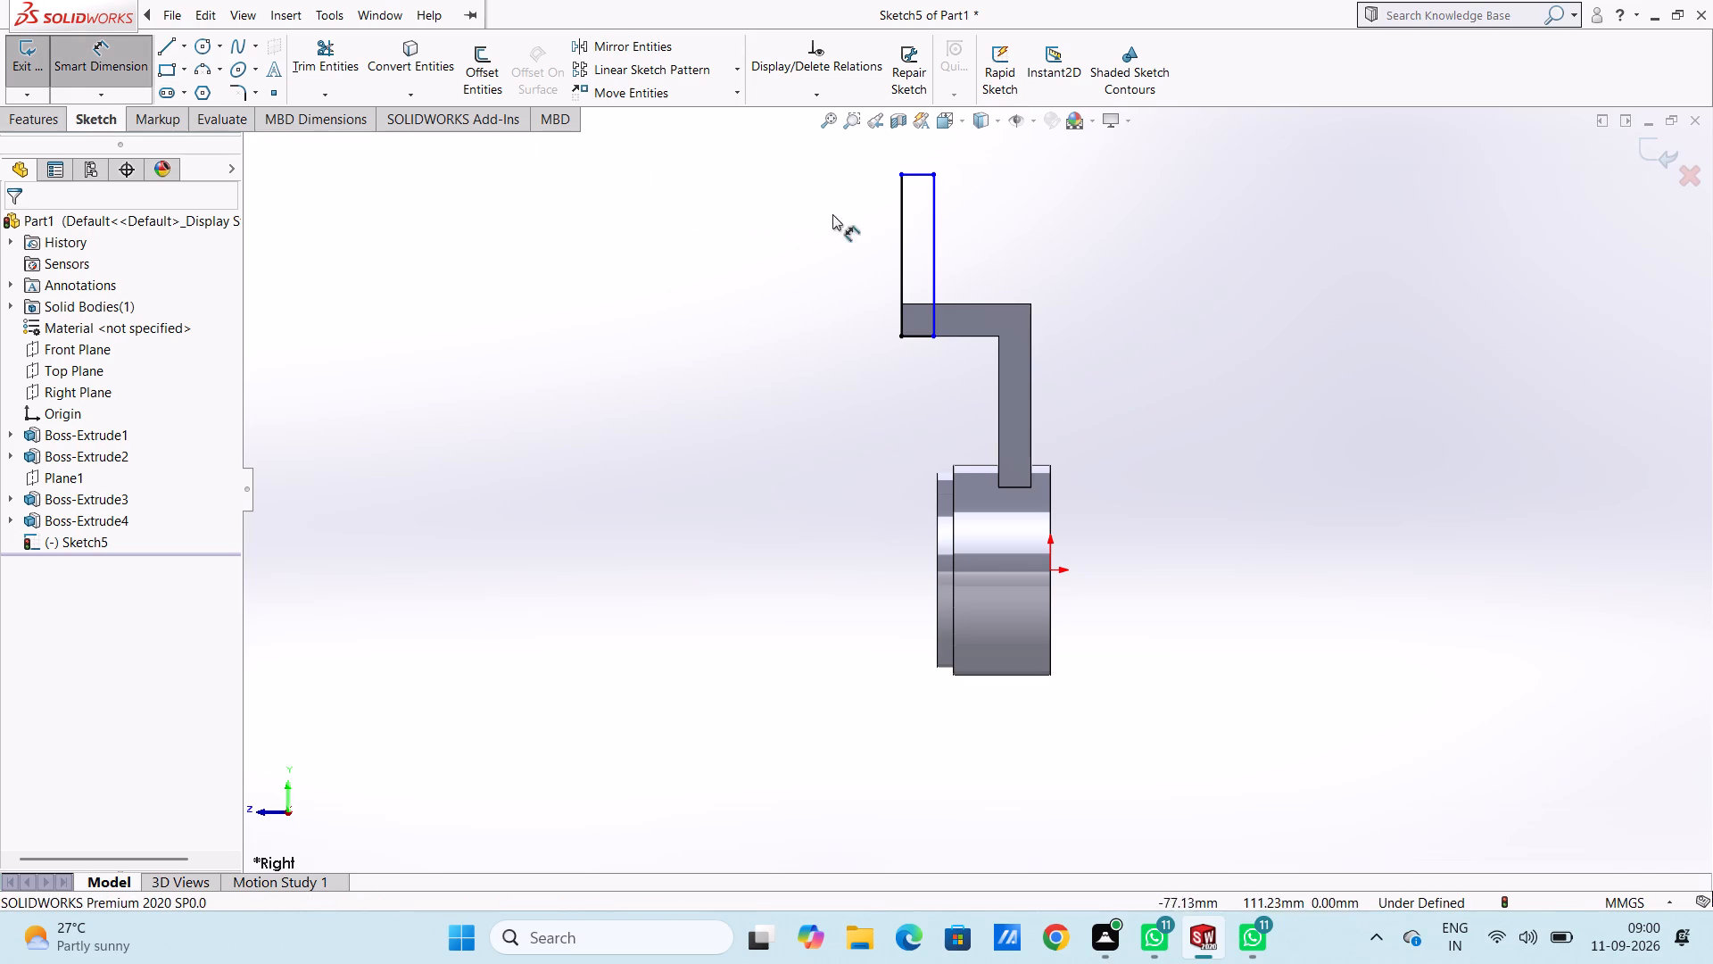
click(935, 232)
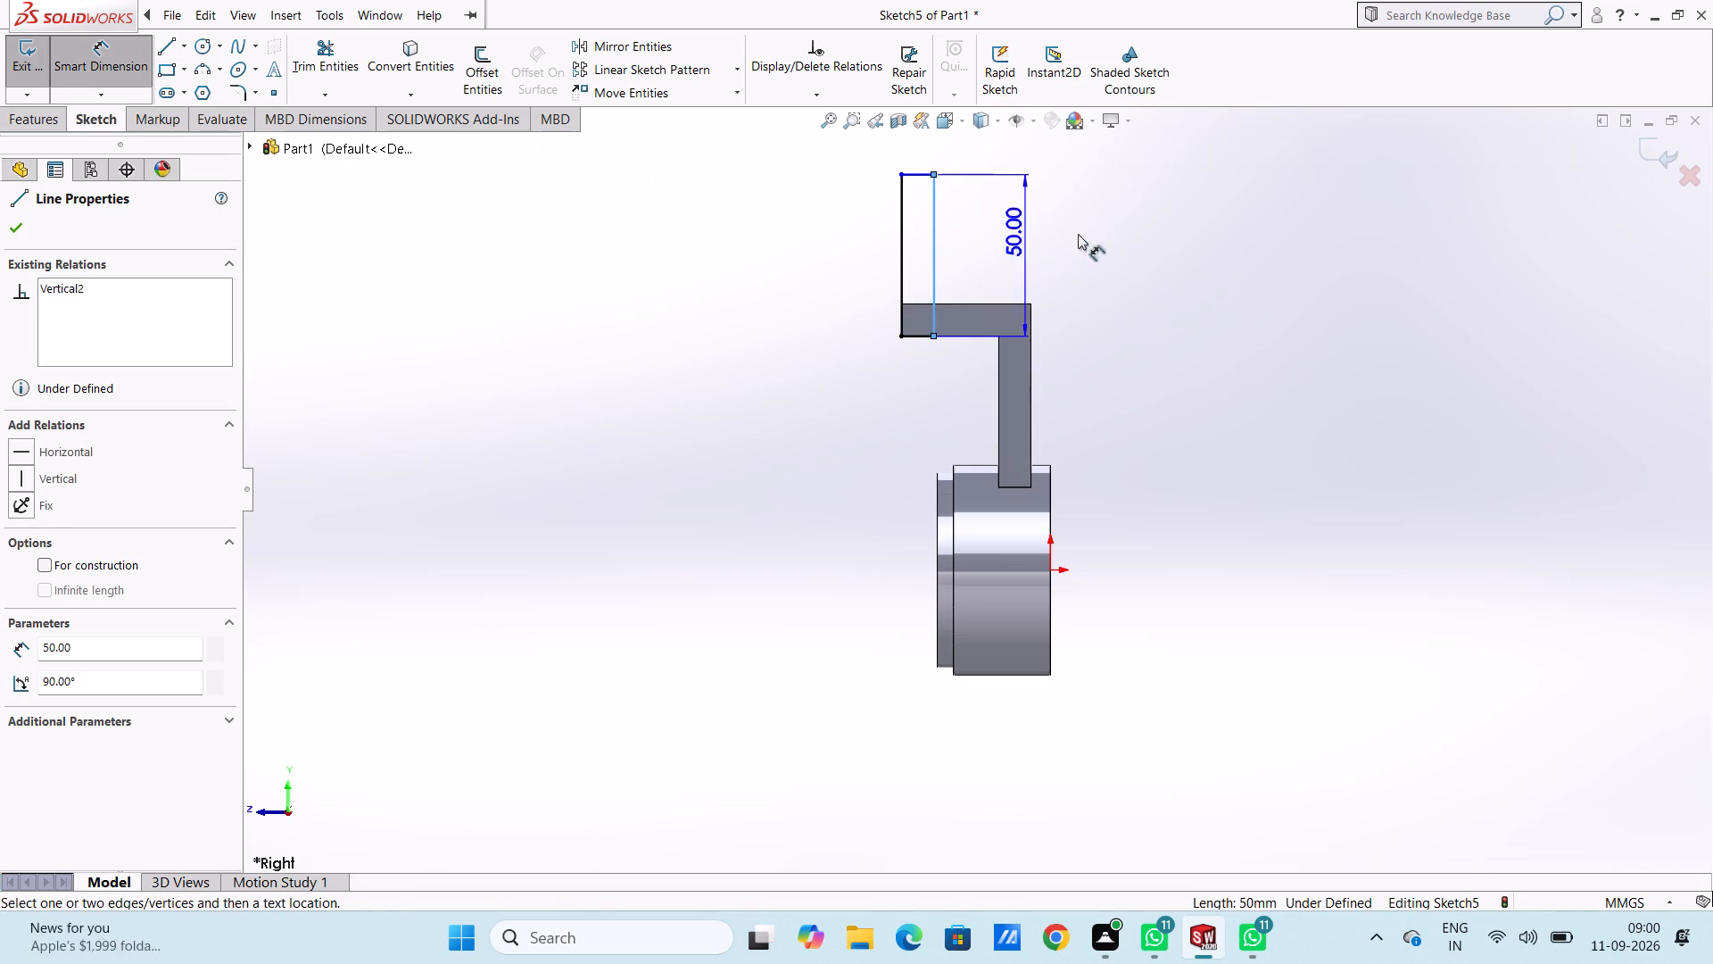
click(1168, 244)
key(Return)
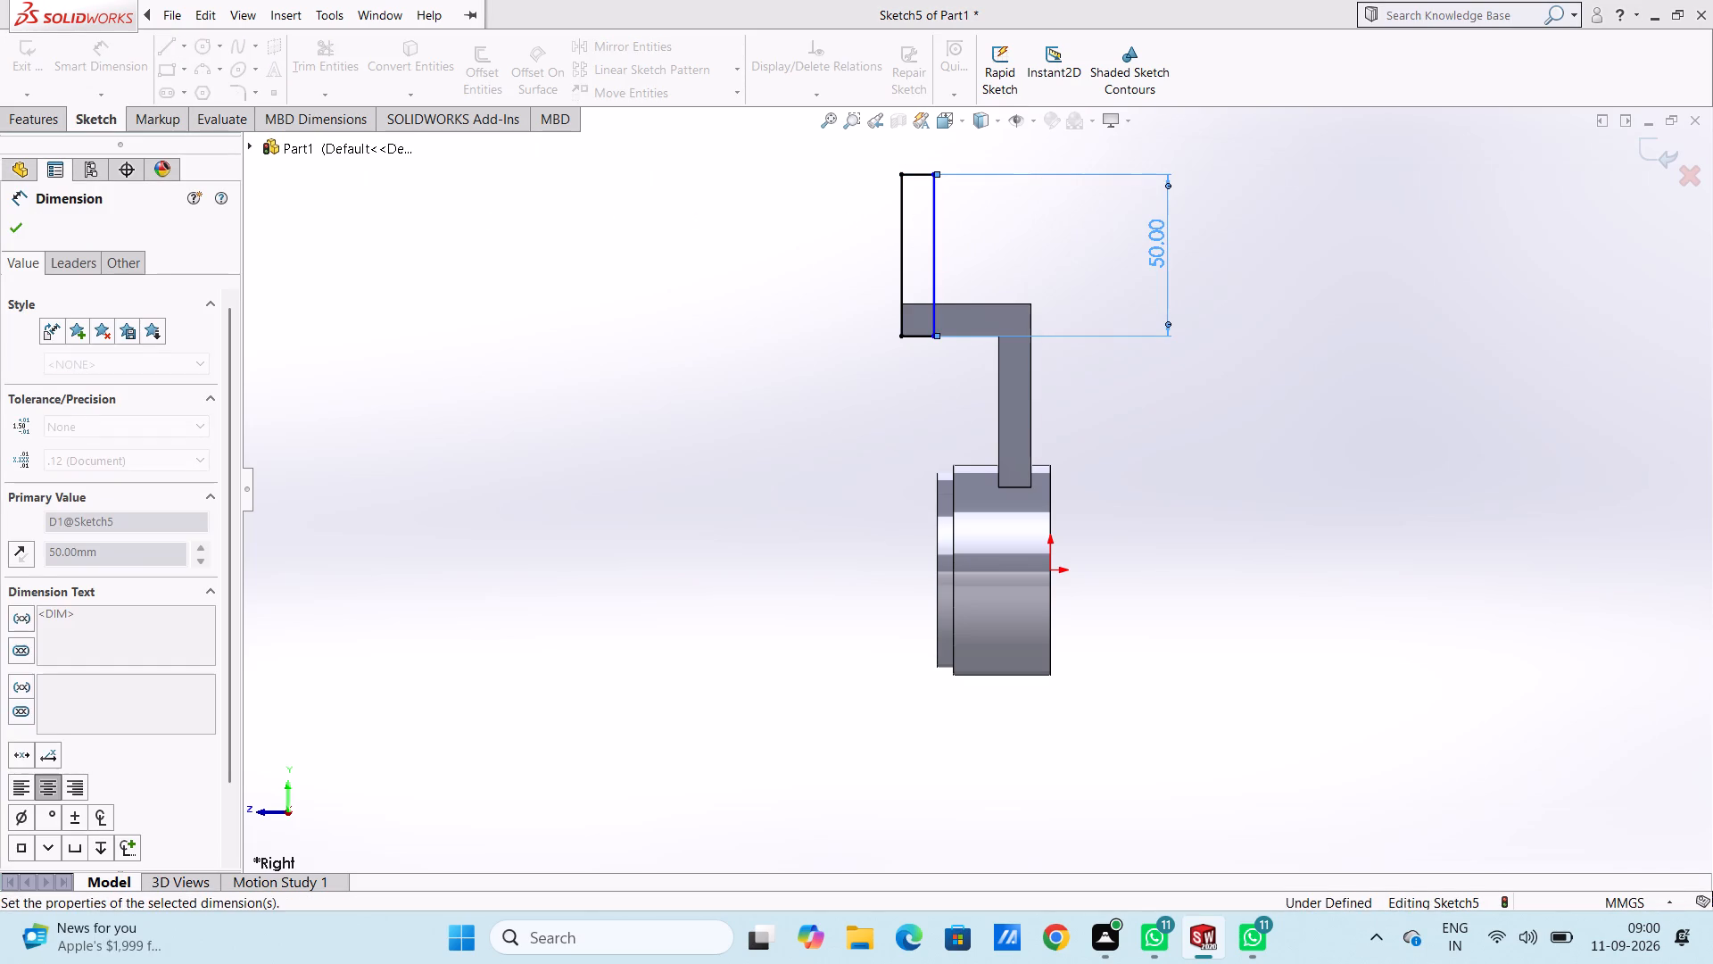
click(1259, 327)
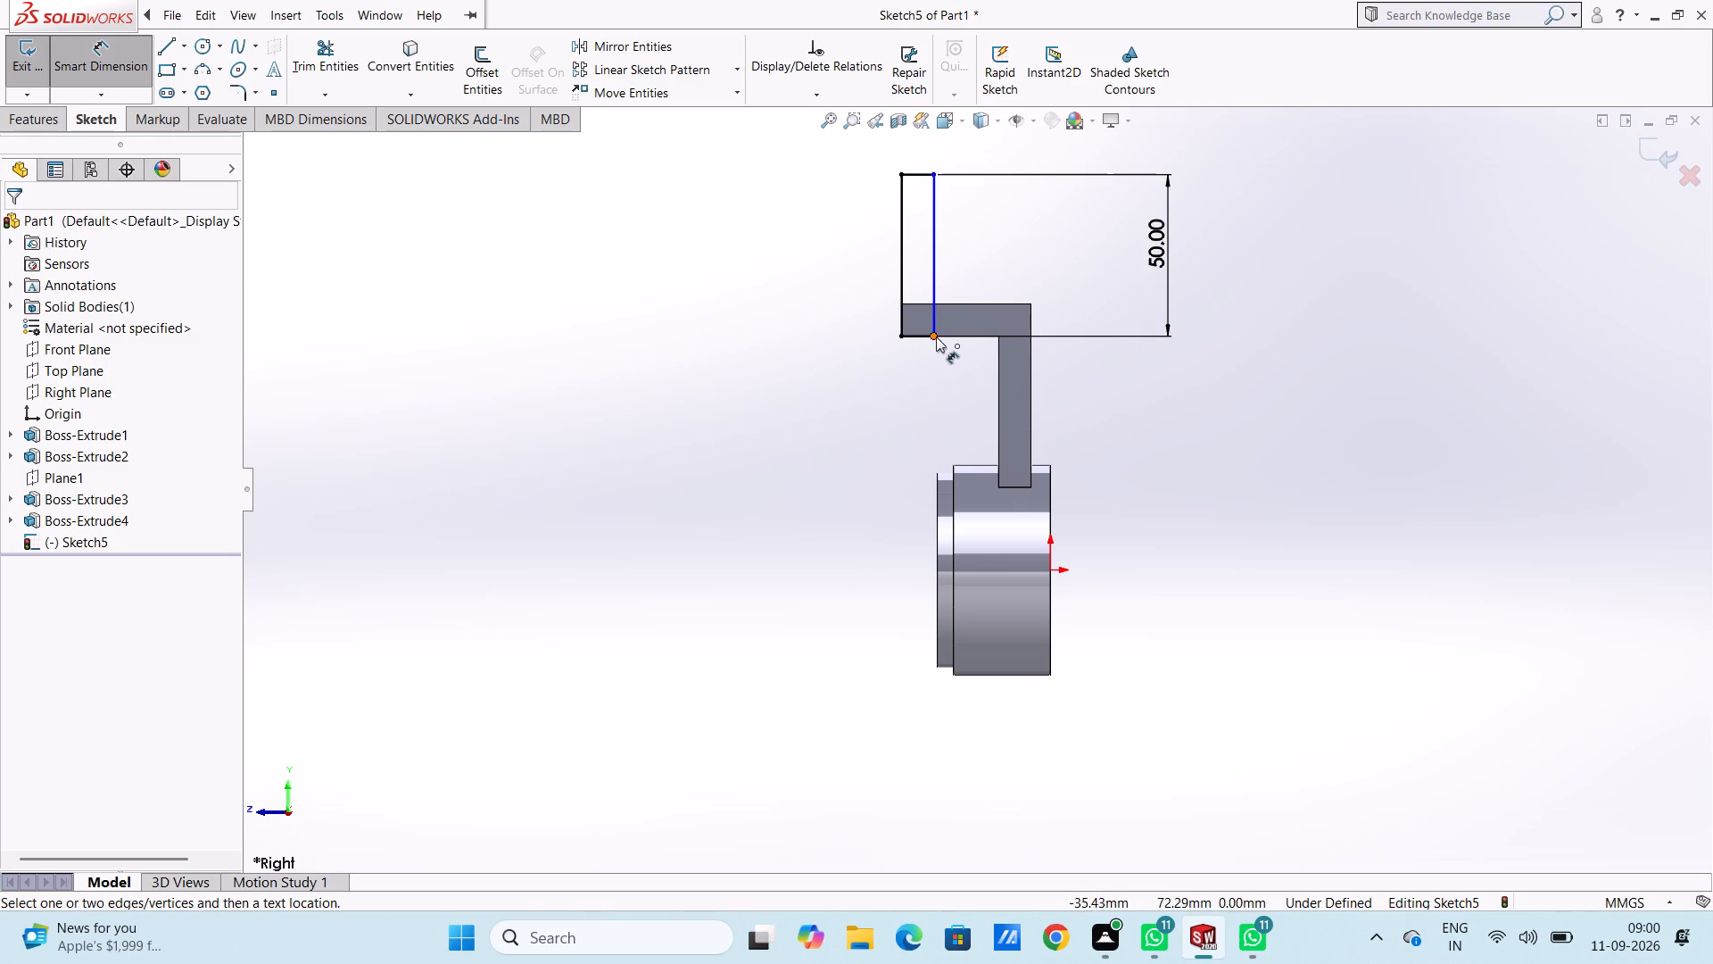
Dimension the rectangle's bottom side at 10 mm.
click(925, 337)
click(902, 474)
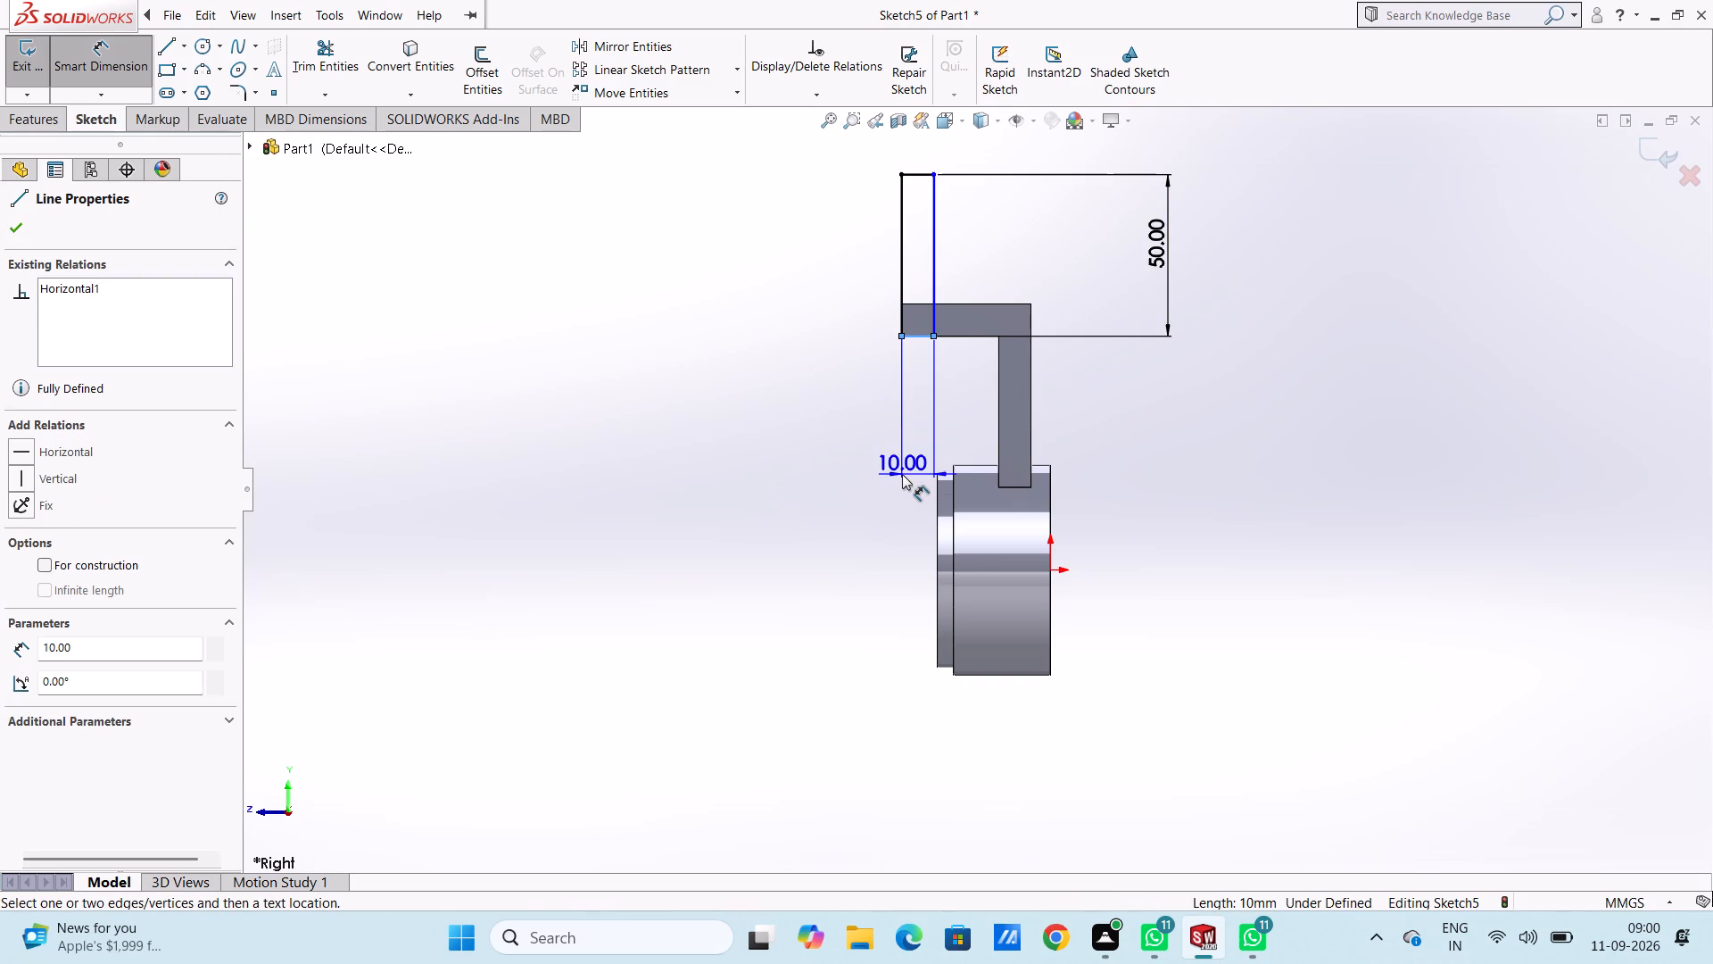
key(Return)
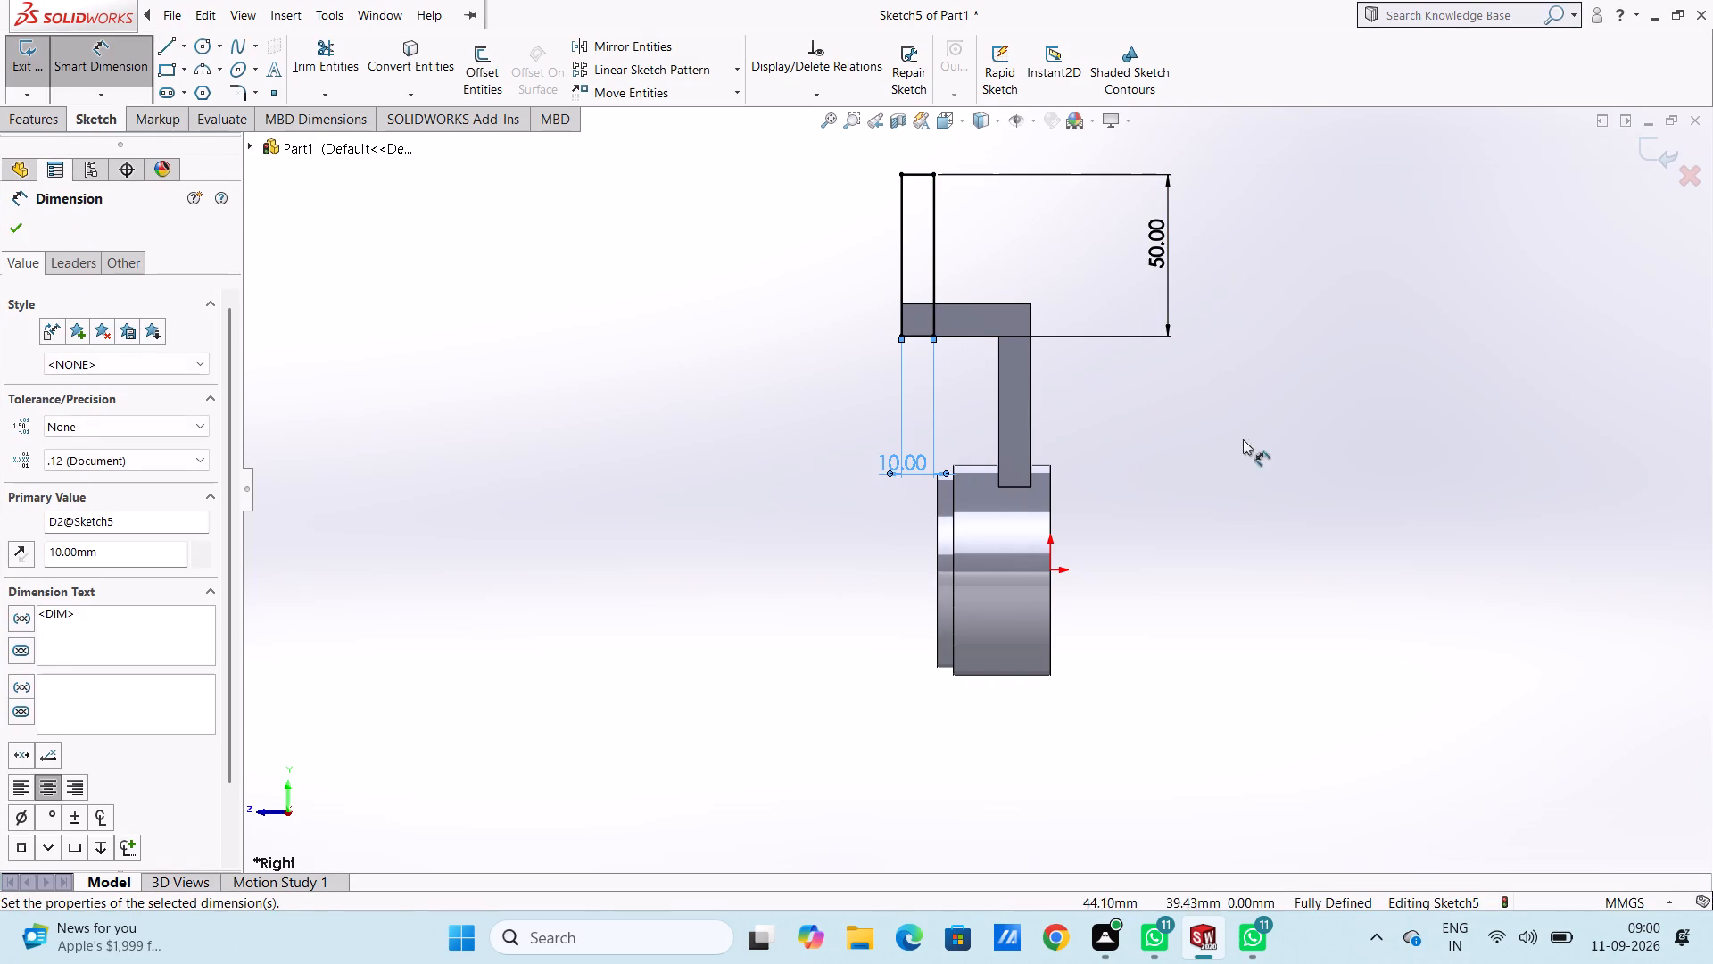
click(1297, 431)
key(Escape)
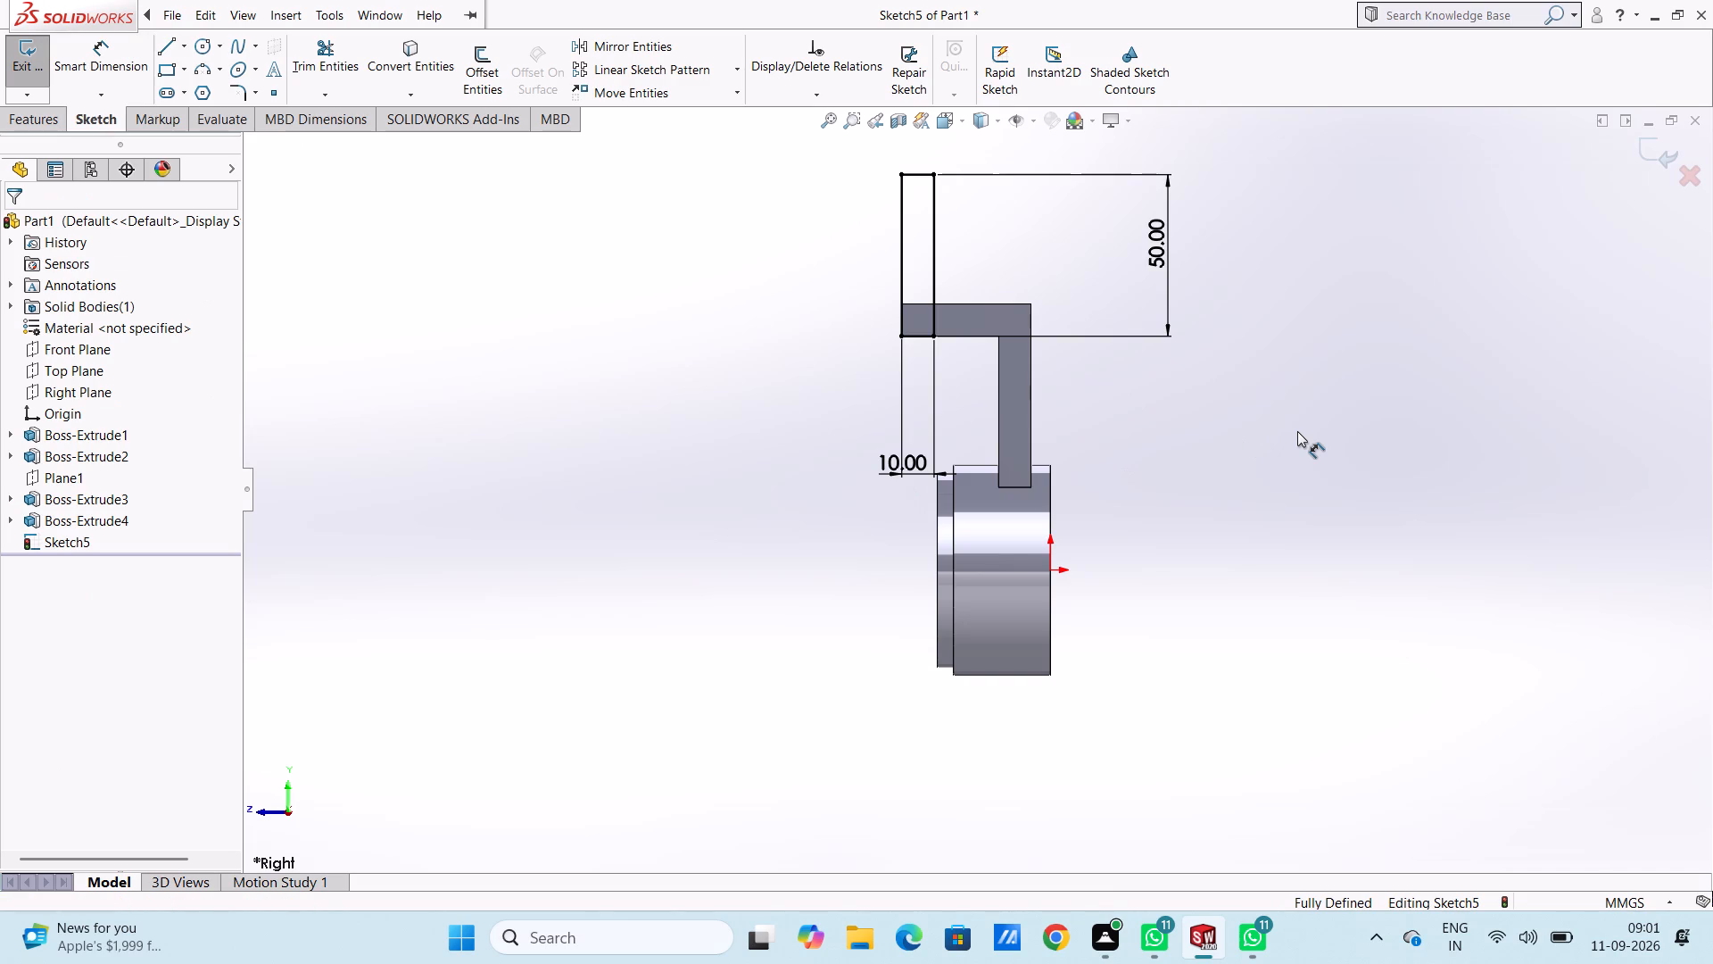
Extrude the 10 by 50 mm rectangle 40 mm in the reversed direction, across the flange's full width, merged with the body.
key(ctrl+7)
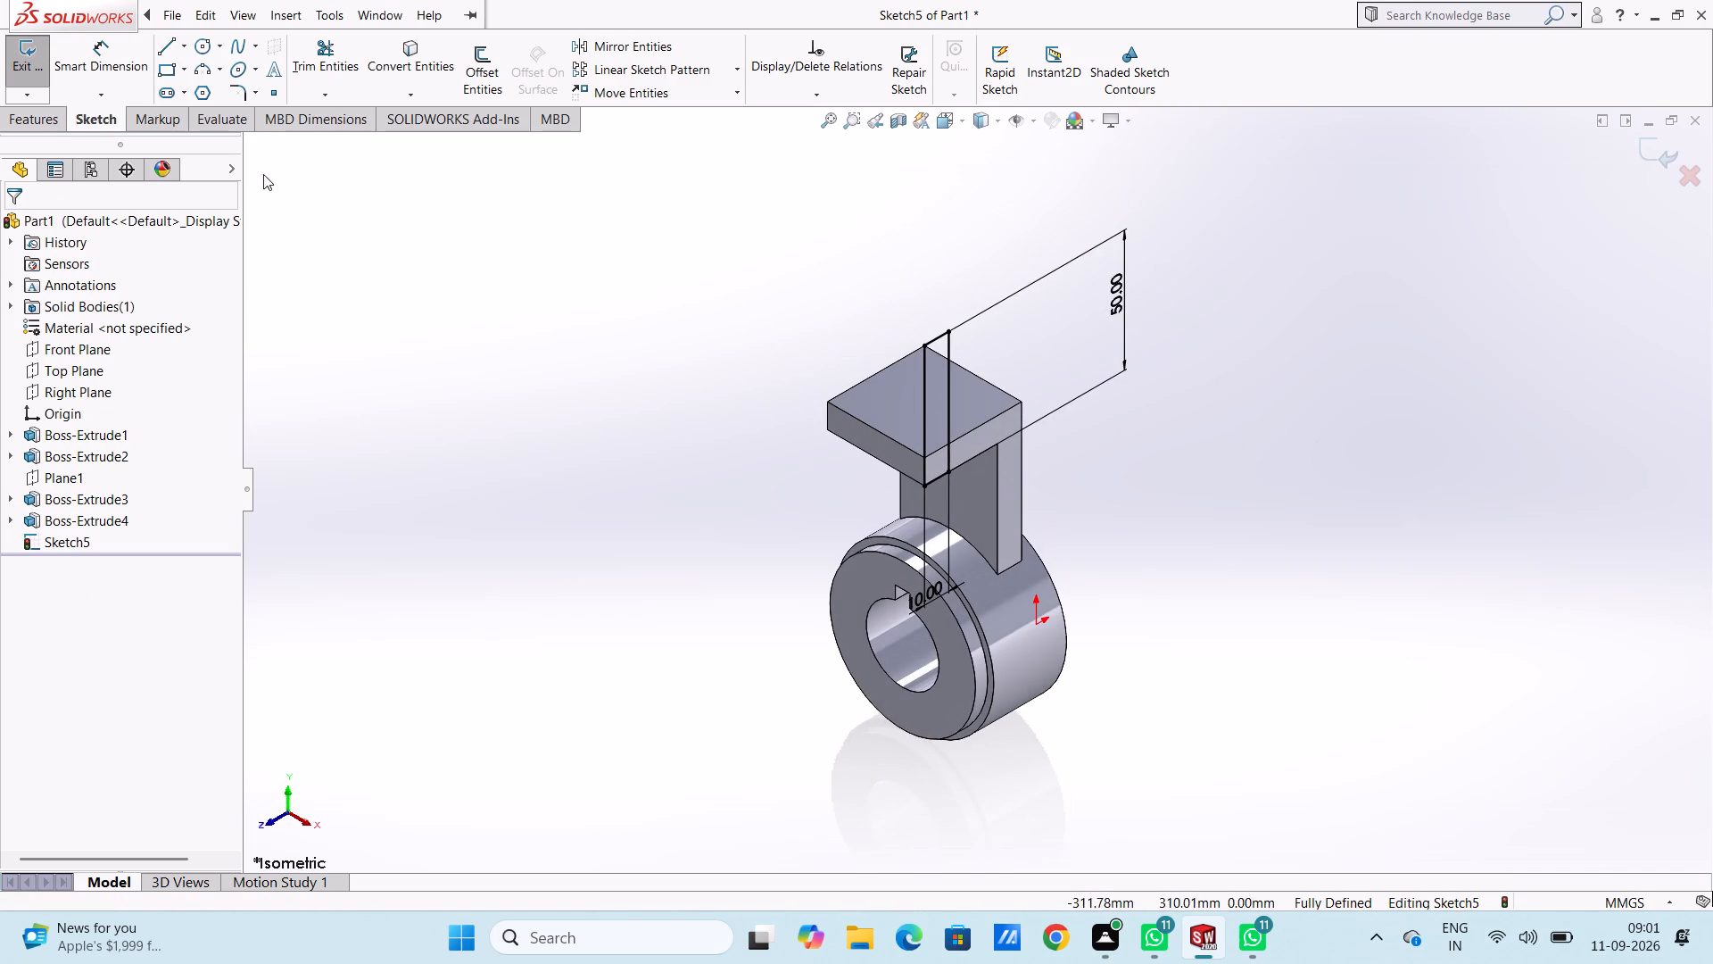
click(12, 125)
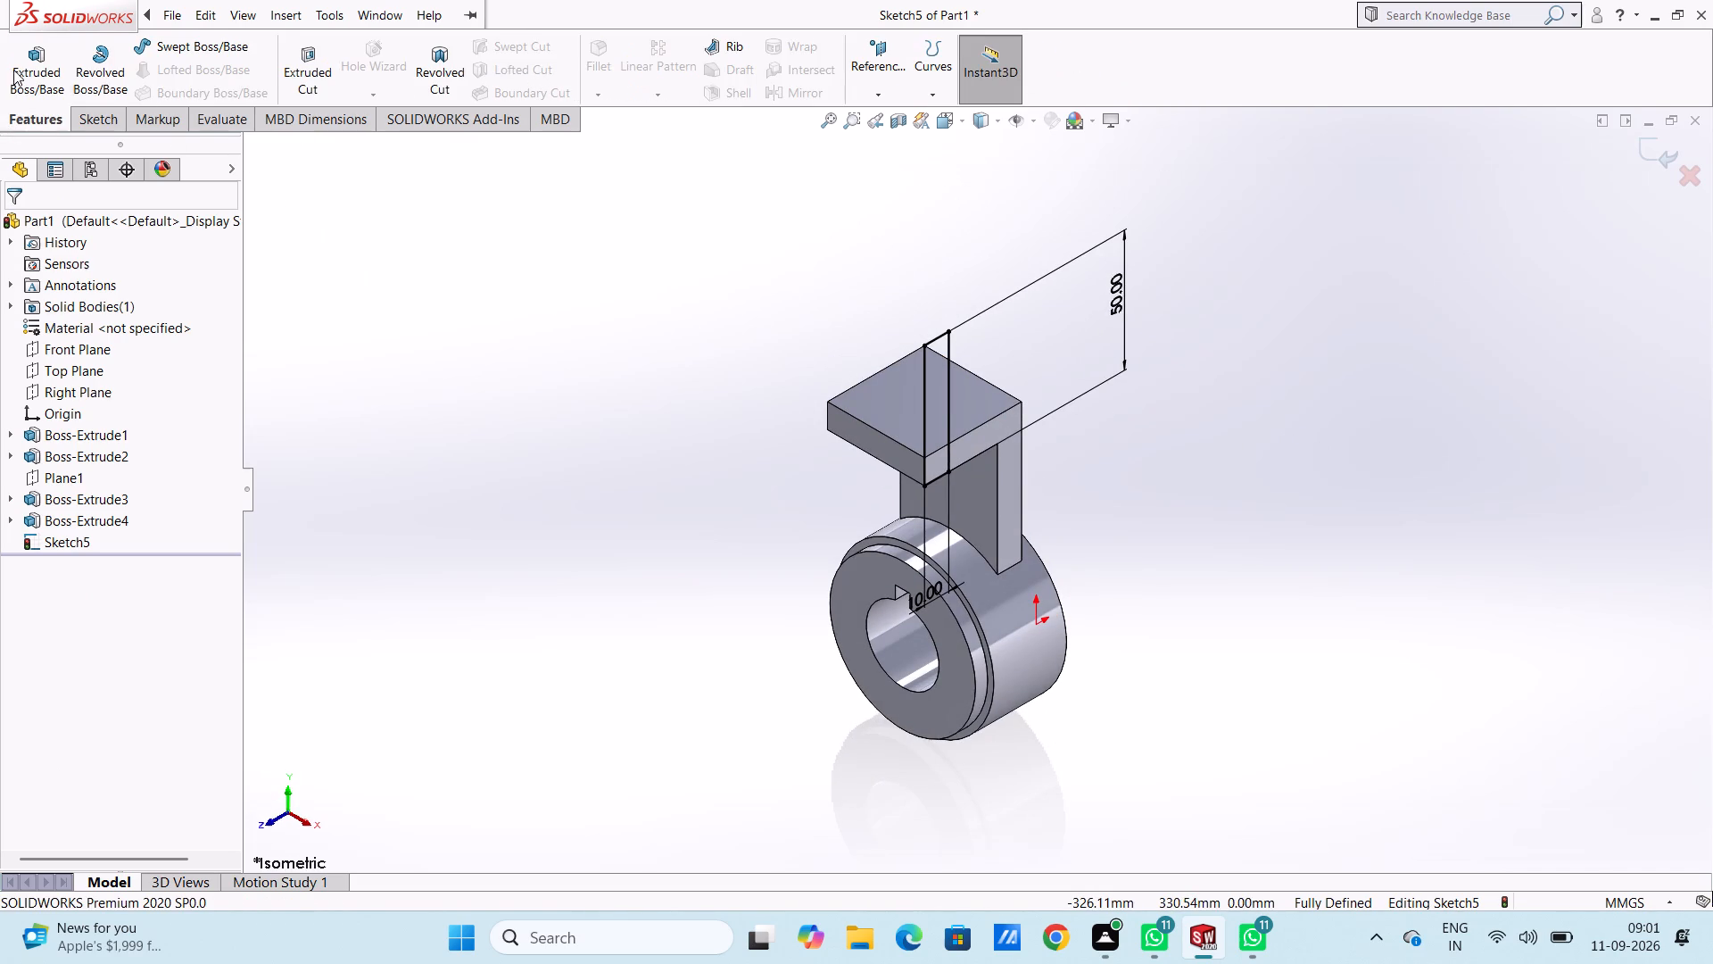
click(14, 69)
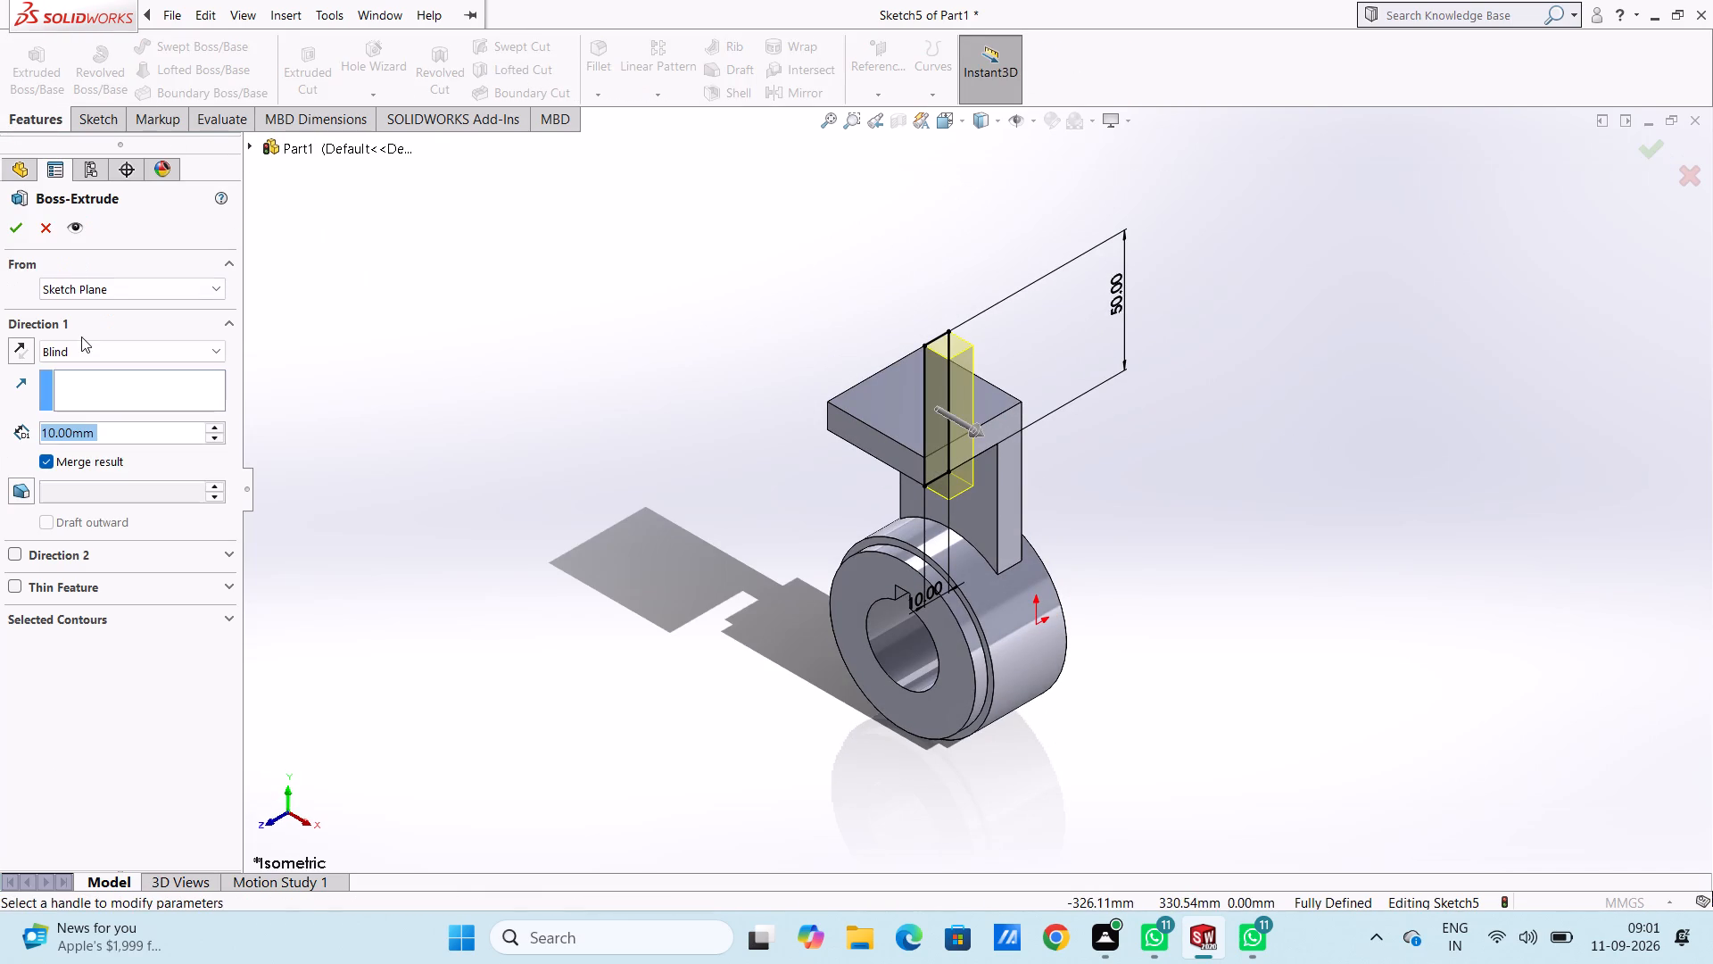
click(25, 350)
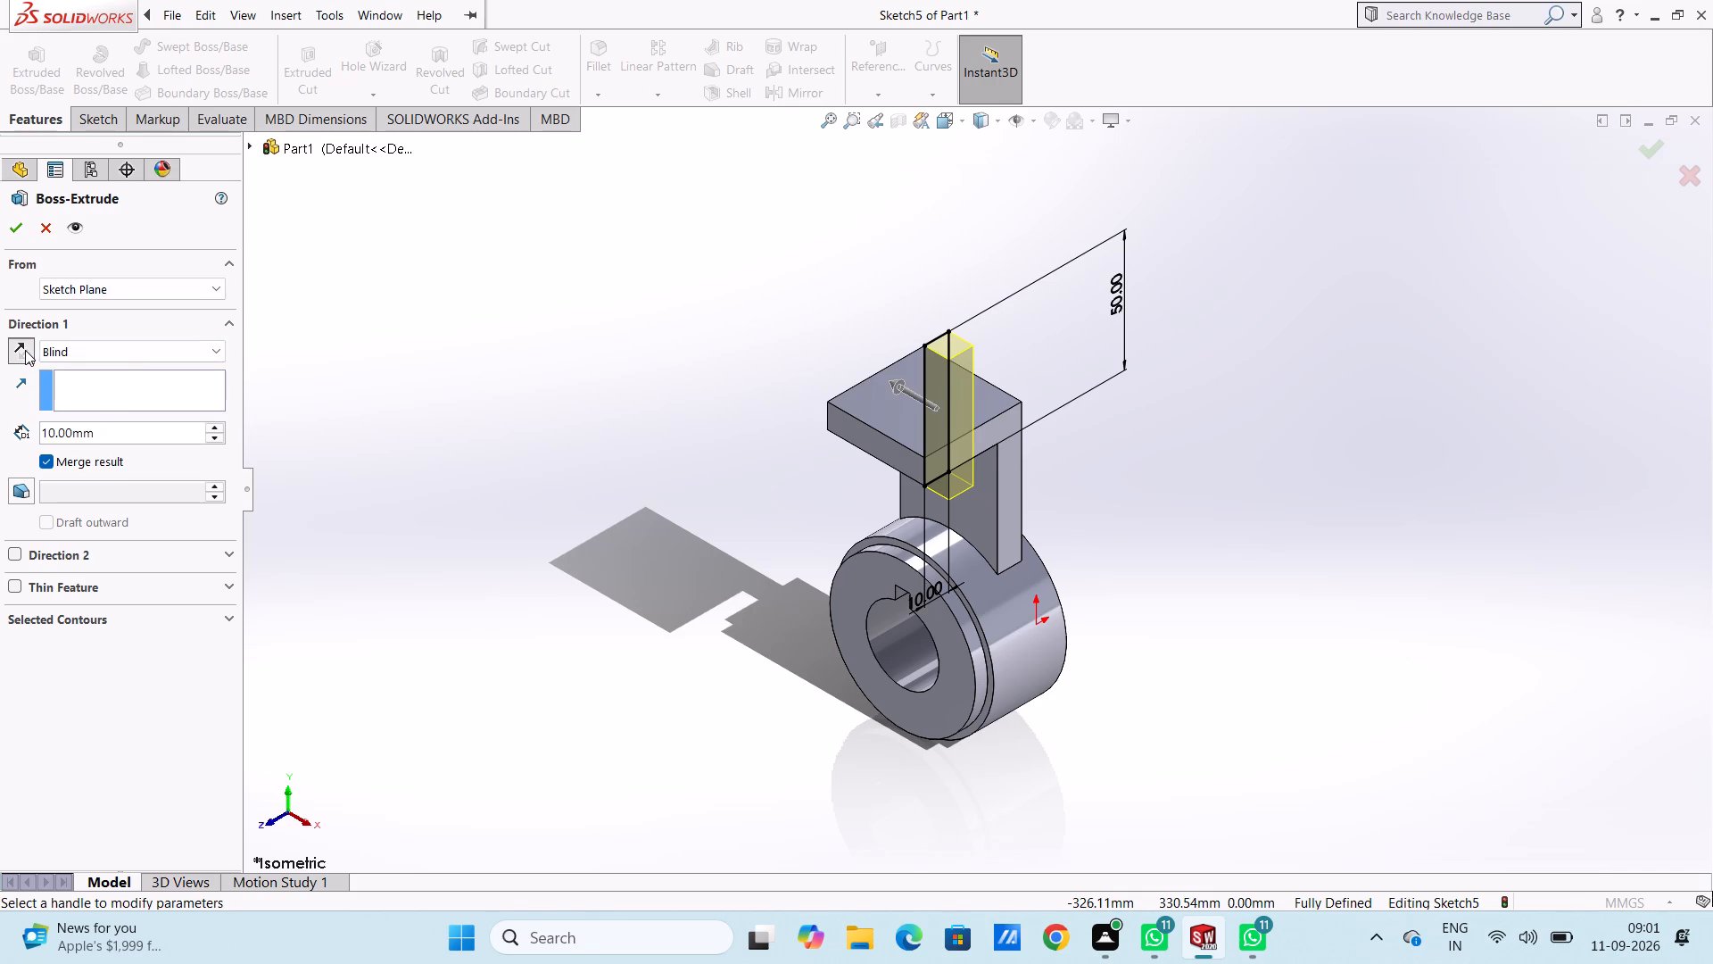
double_click(106, 432)
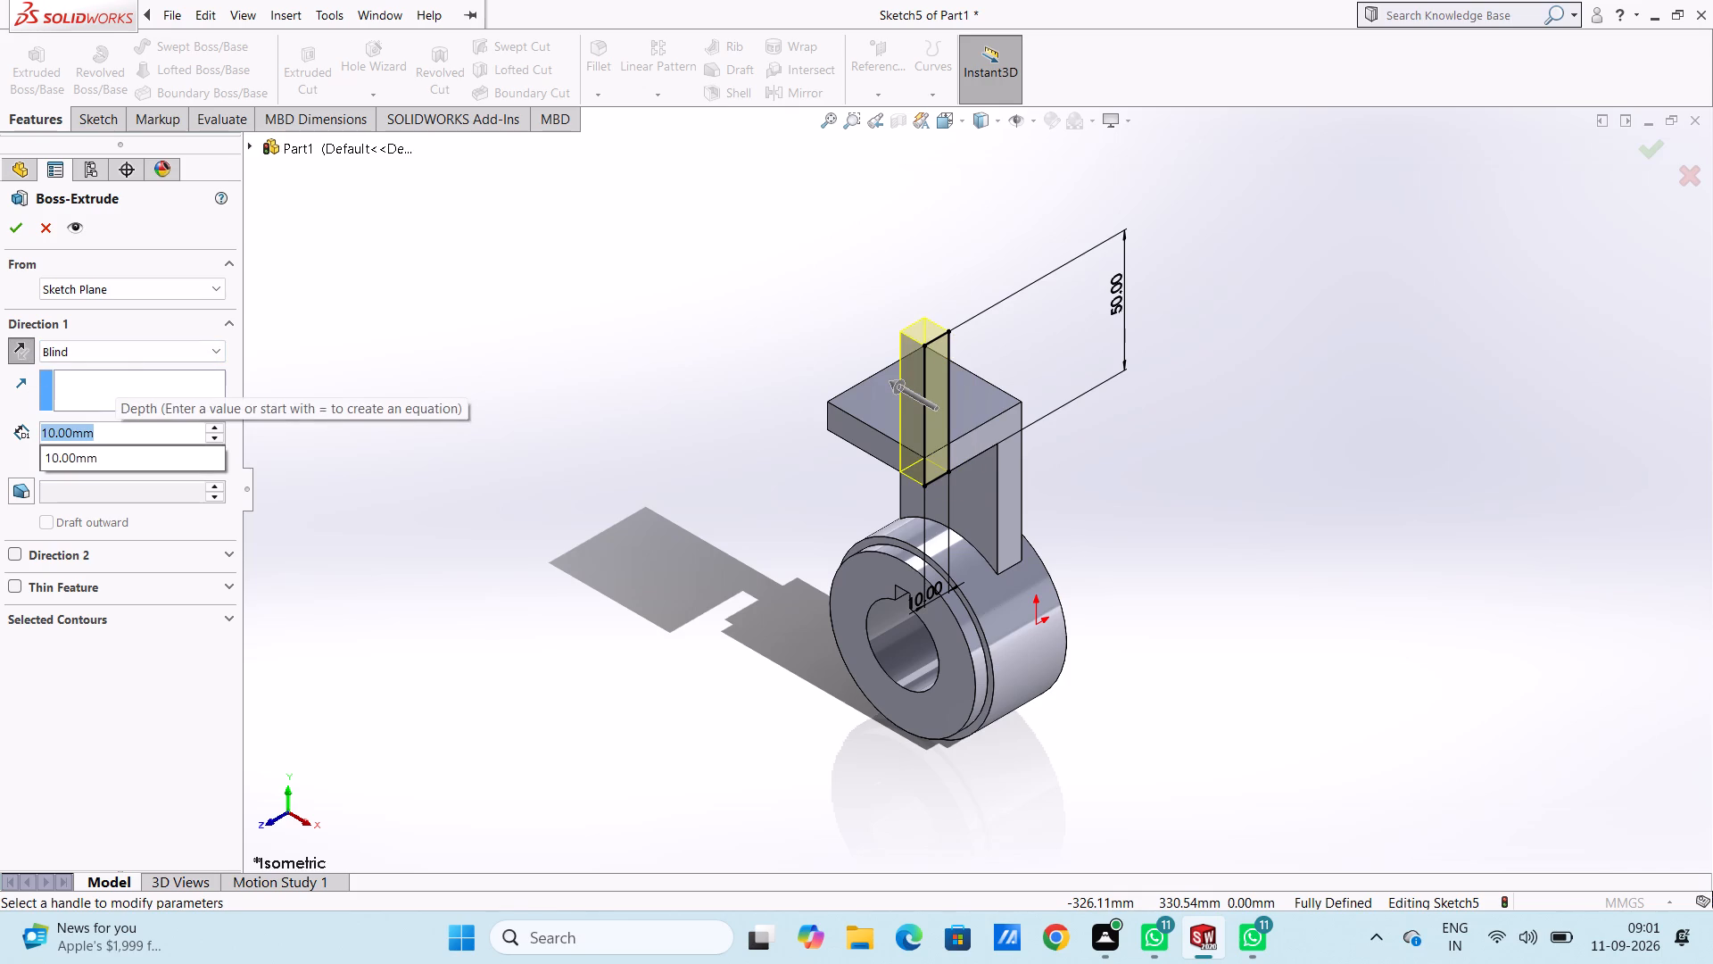
text(40)
key(Return)
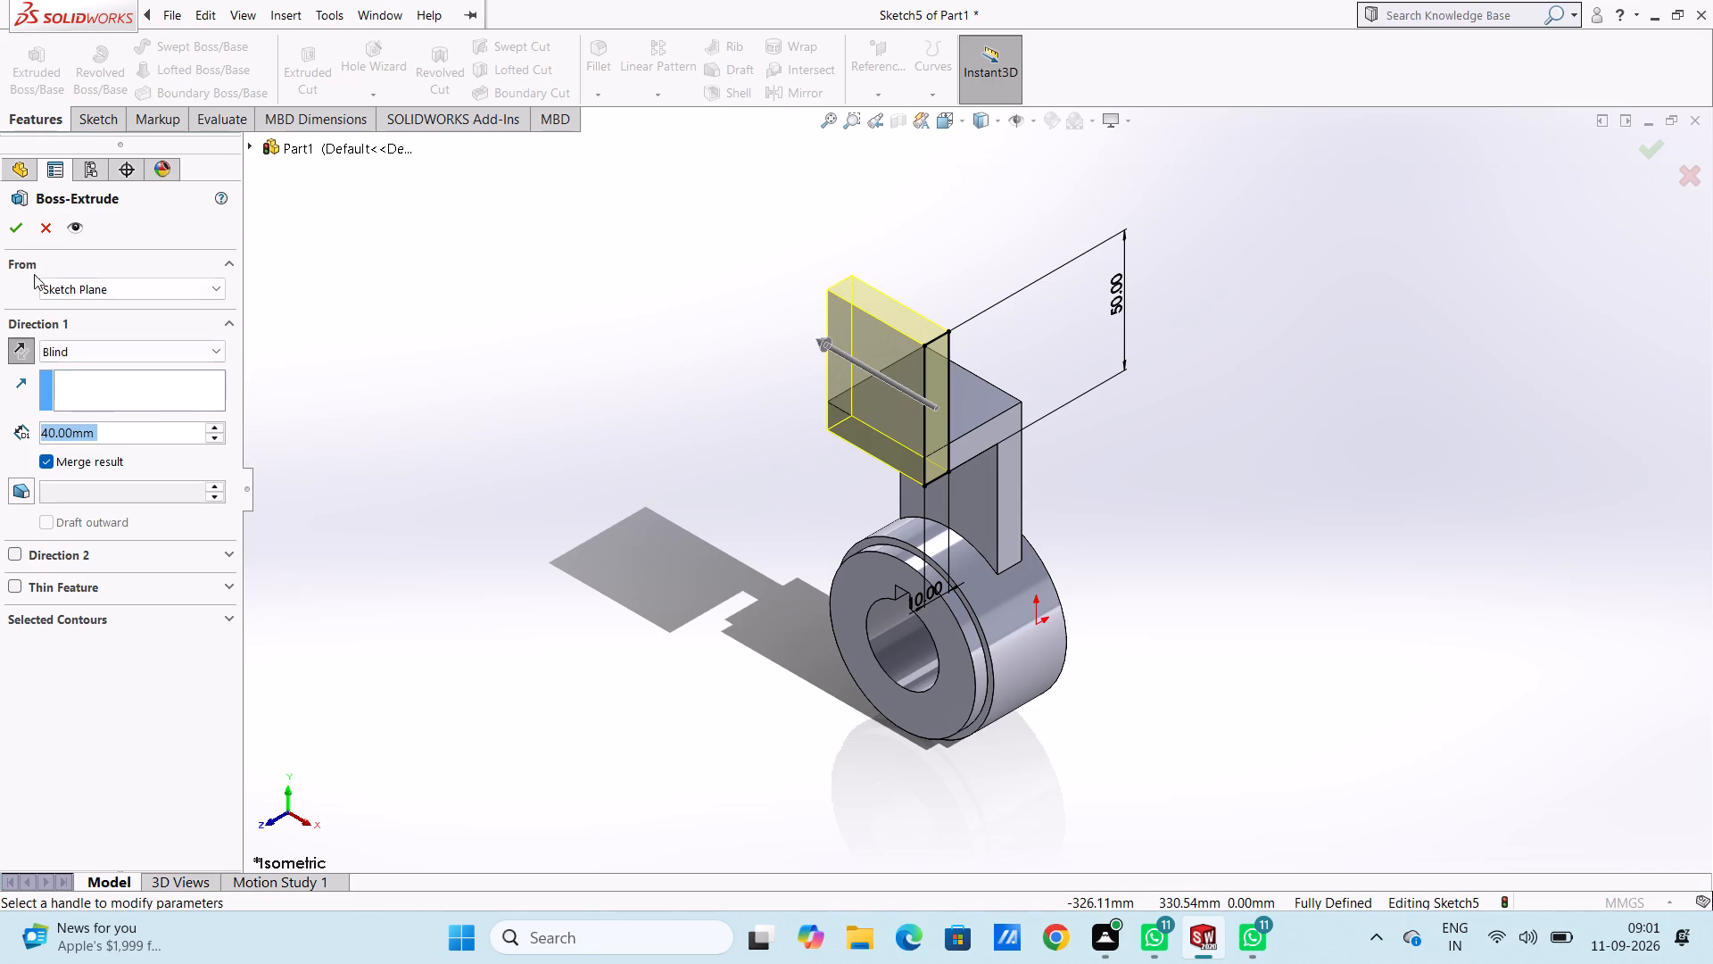
click(21, 230)
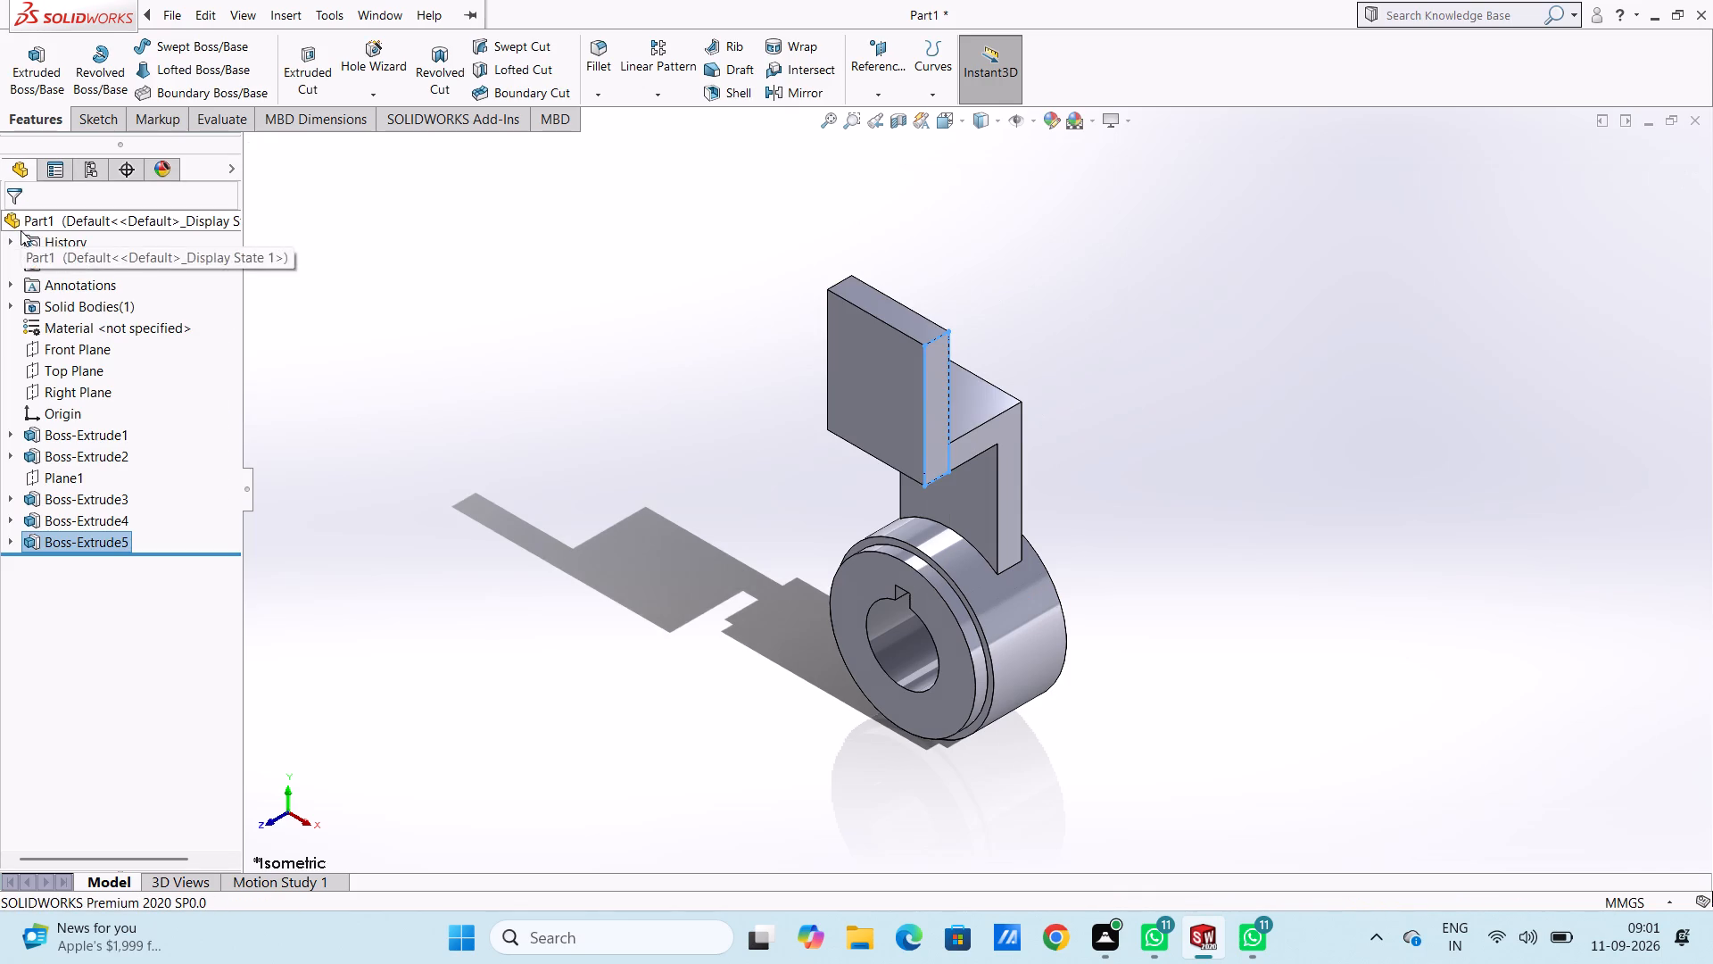
click(633, 373)
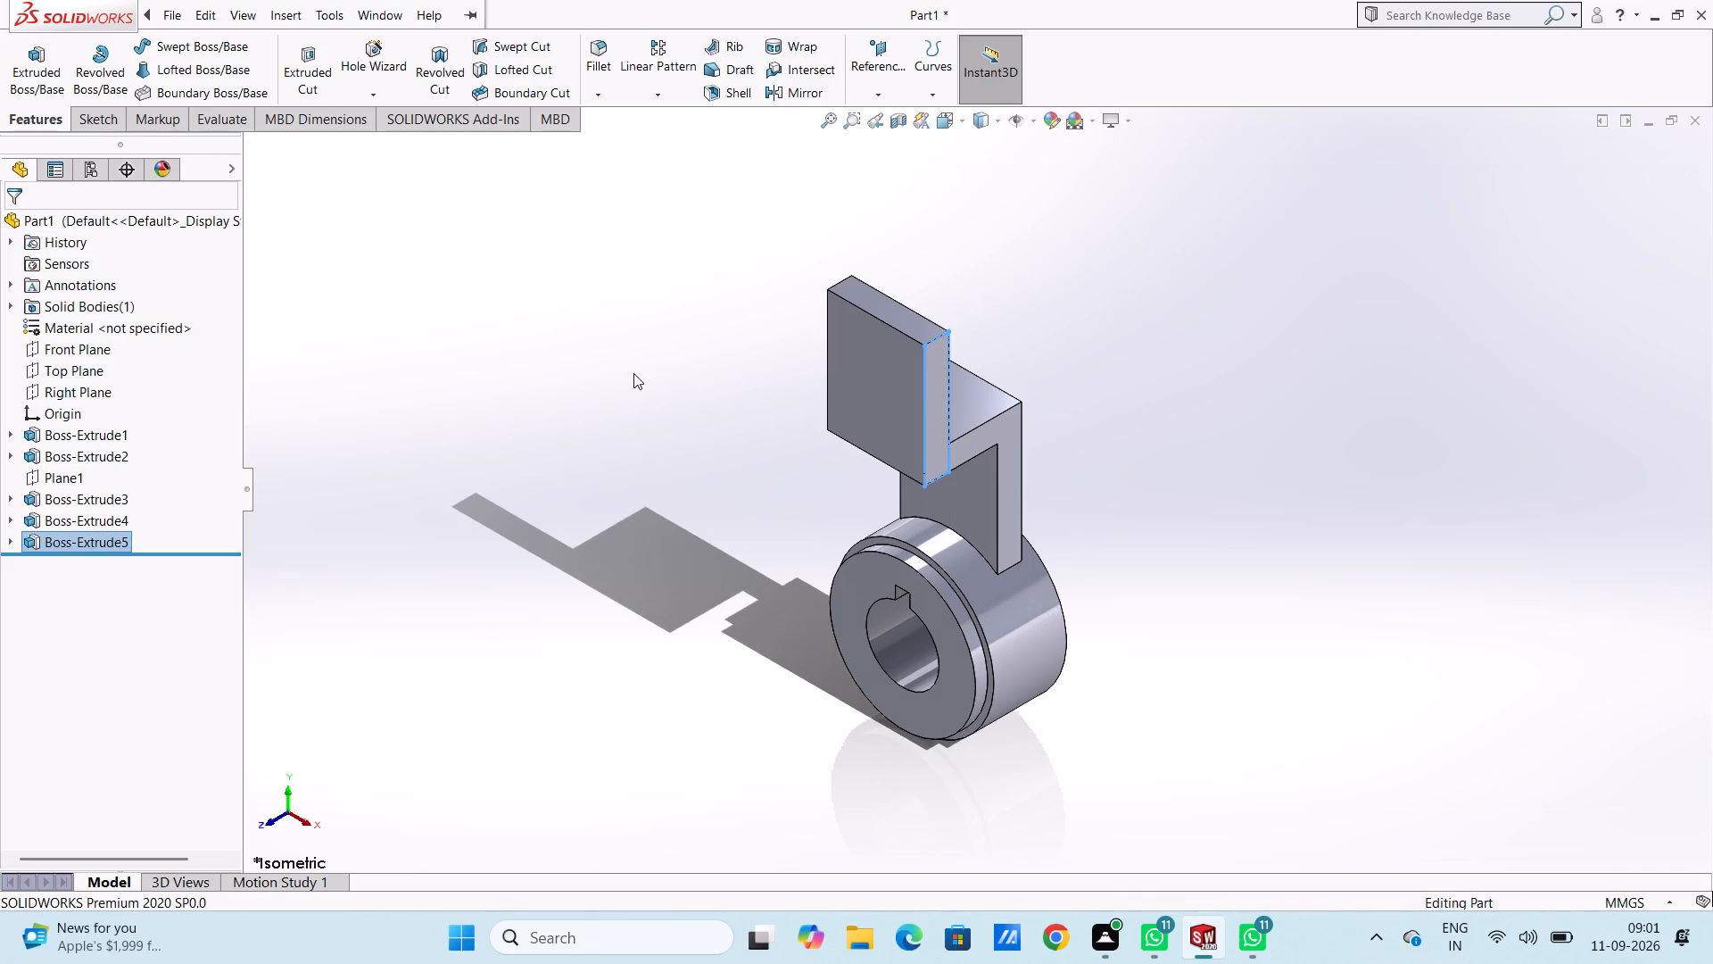
Fillet the two top corner edges of the new upright end plate with a 10 mm radius.
key(ctrl+3)
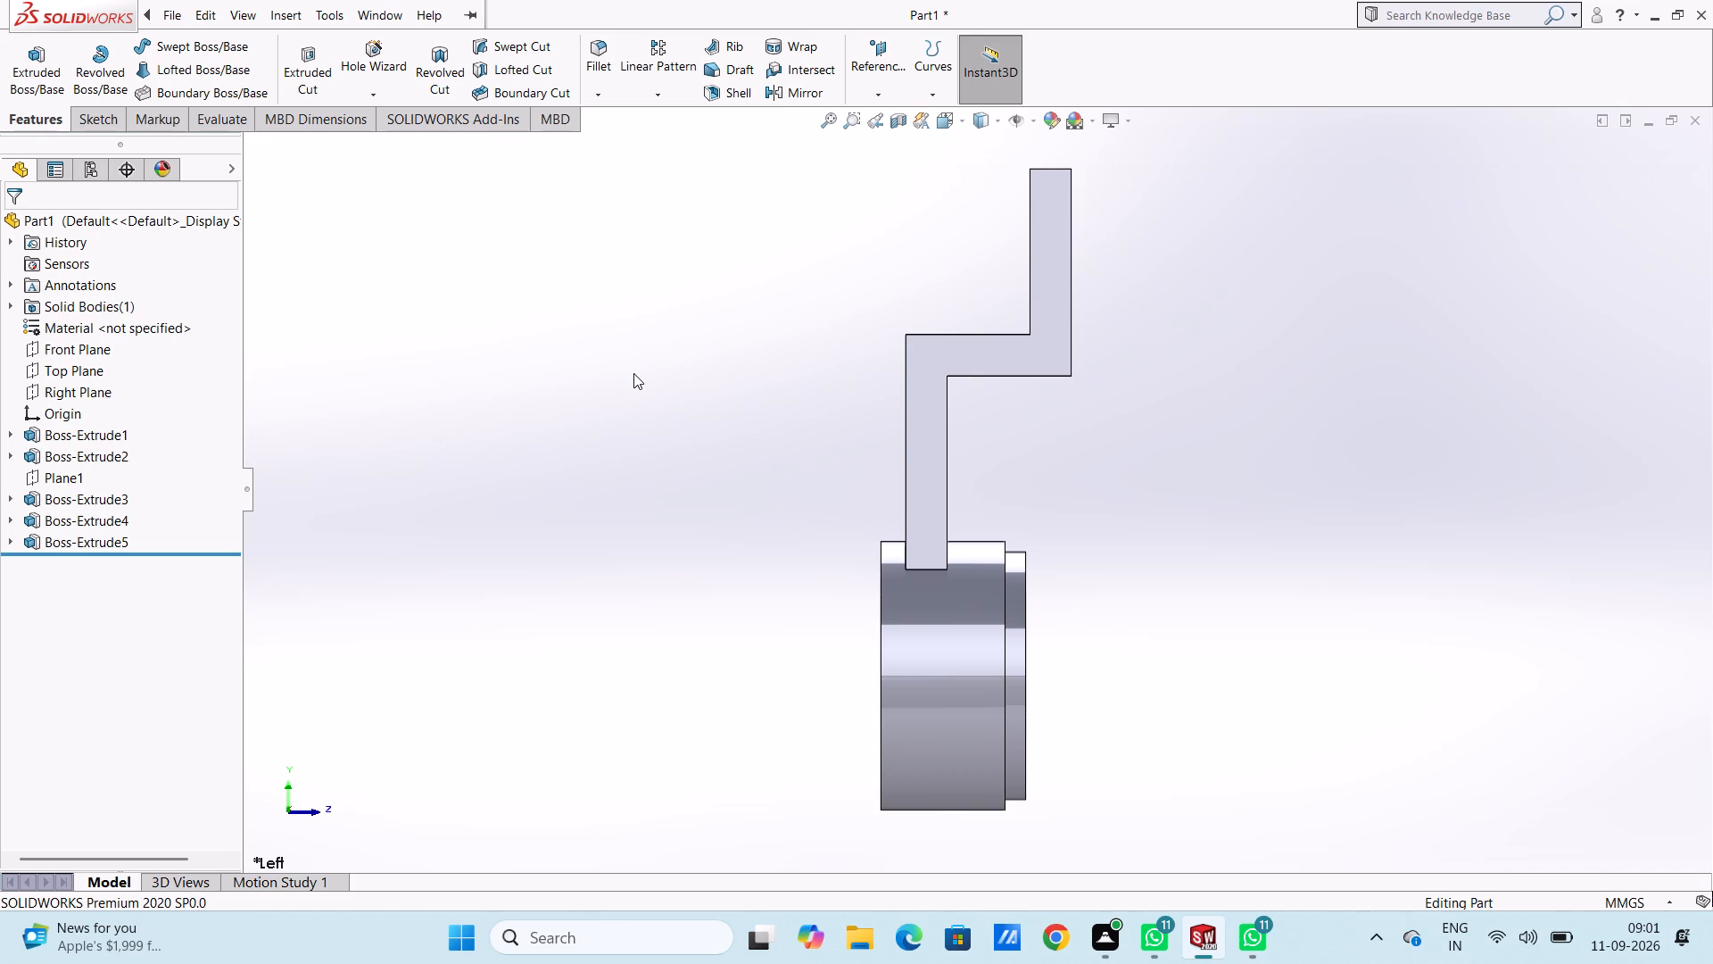
key(ctrl+5)
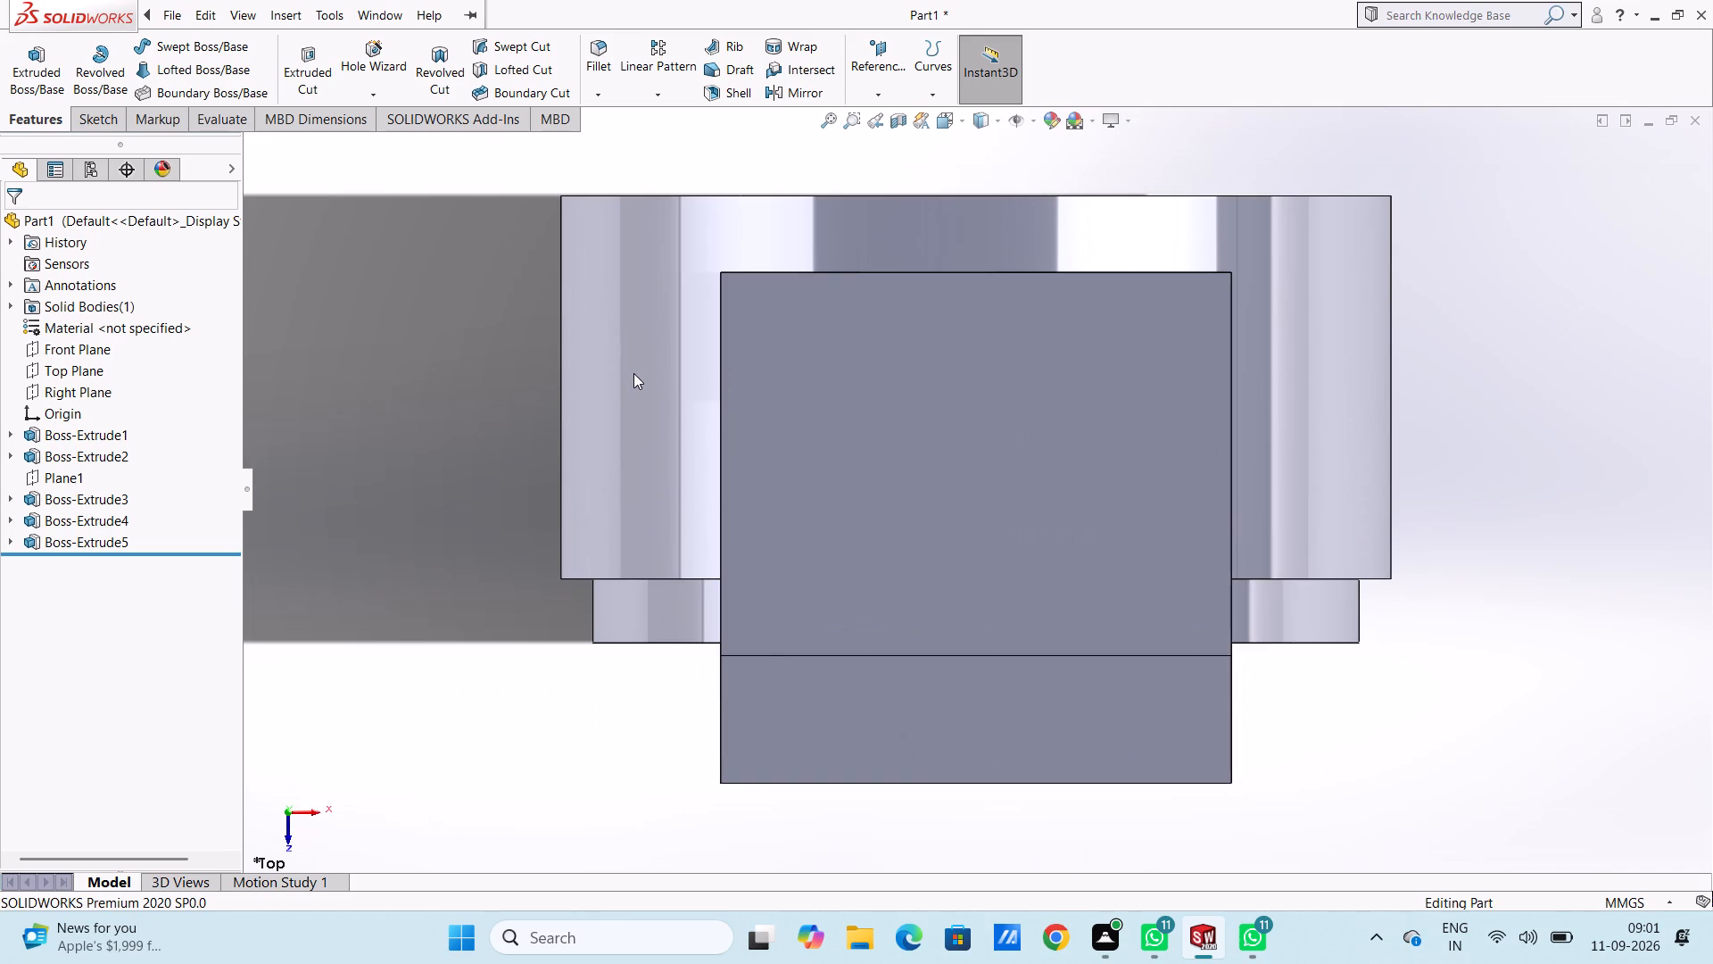
click(601, 56)
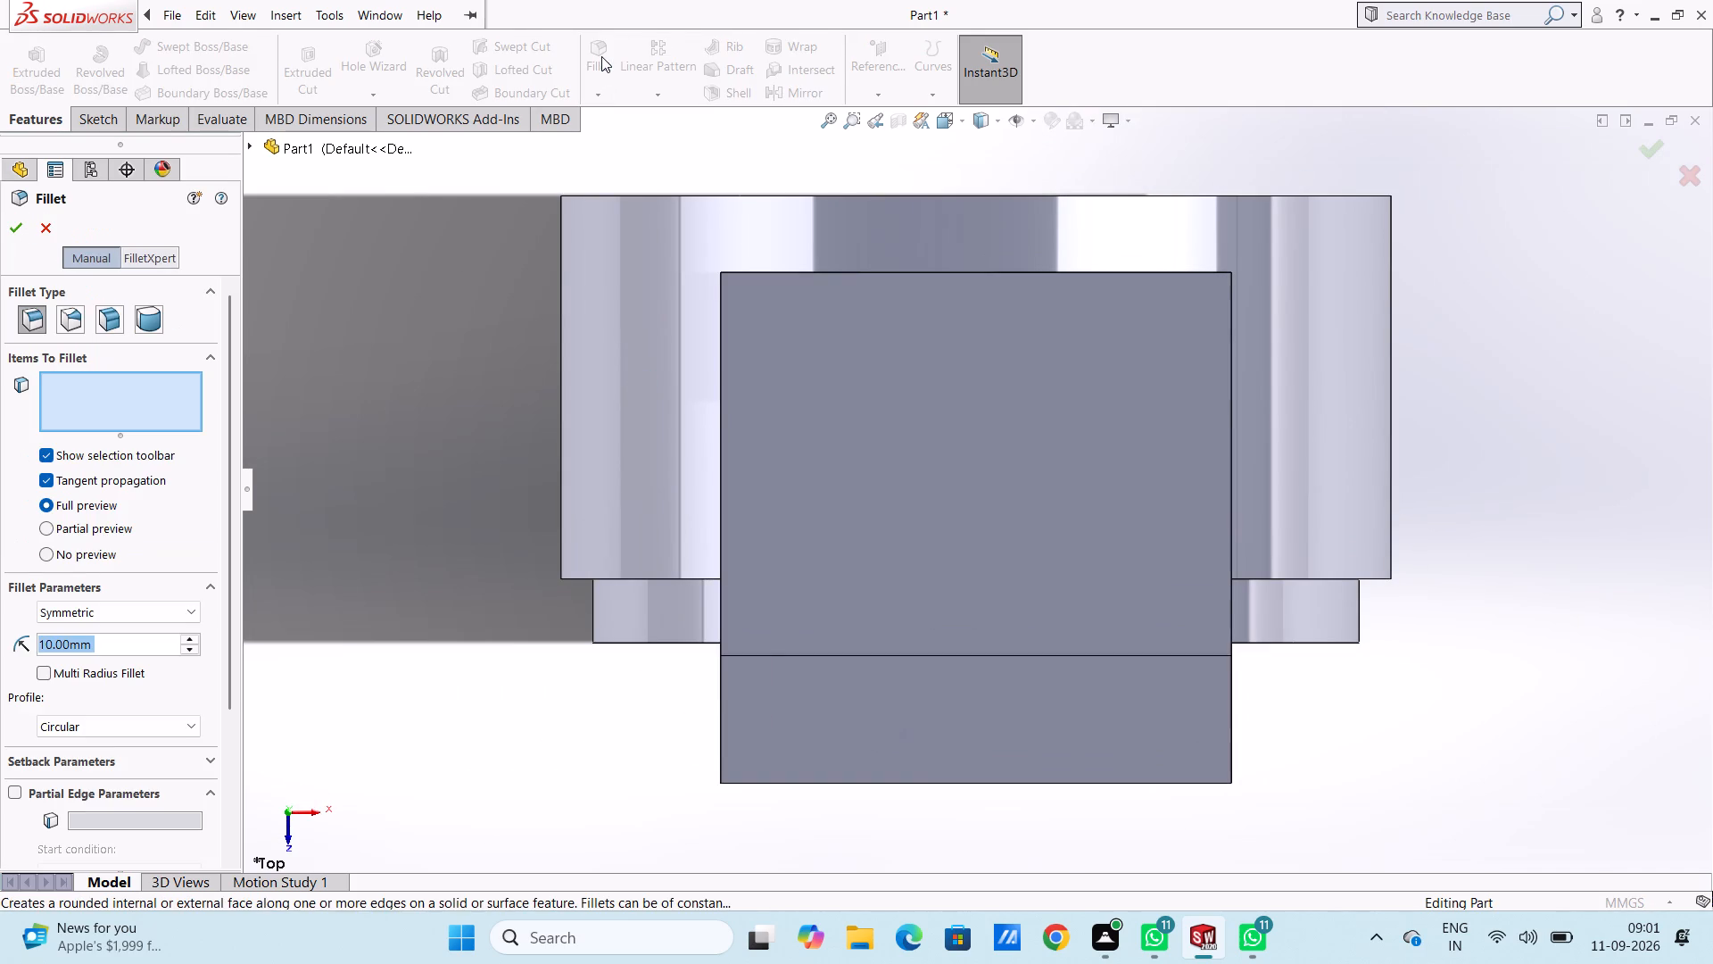
click(720, 735)
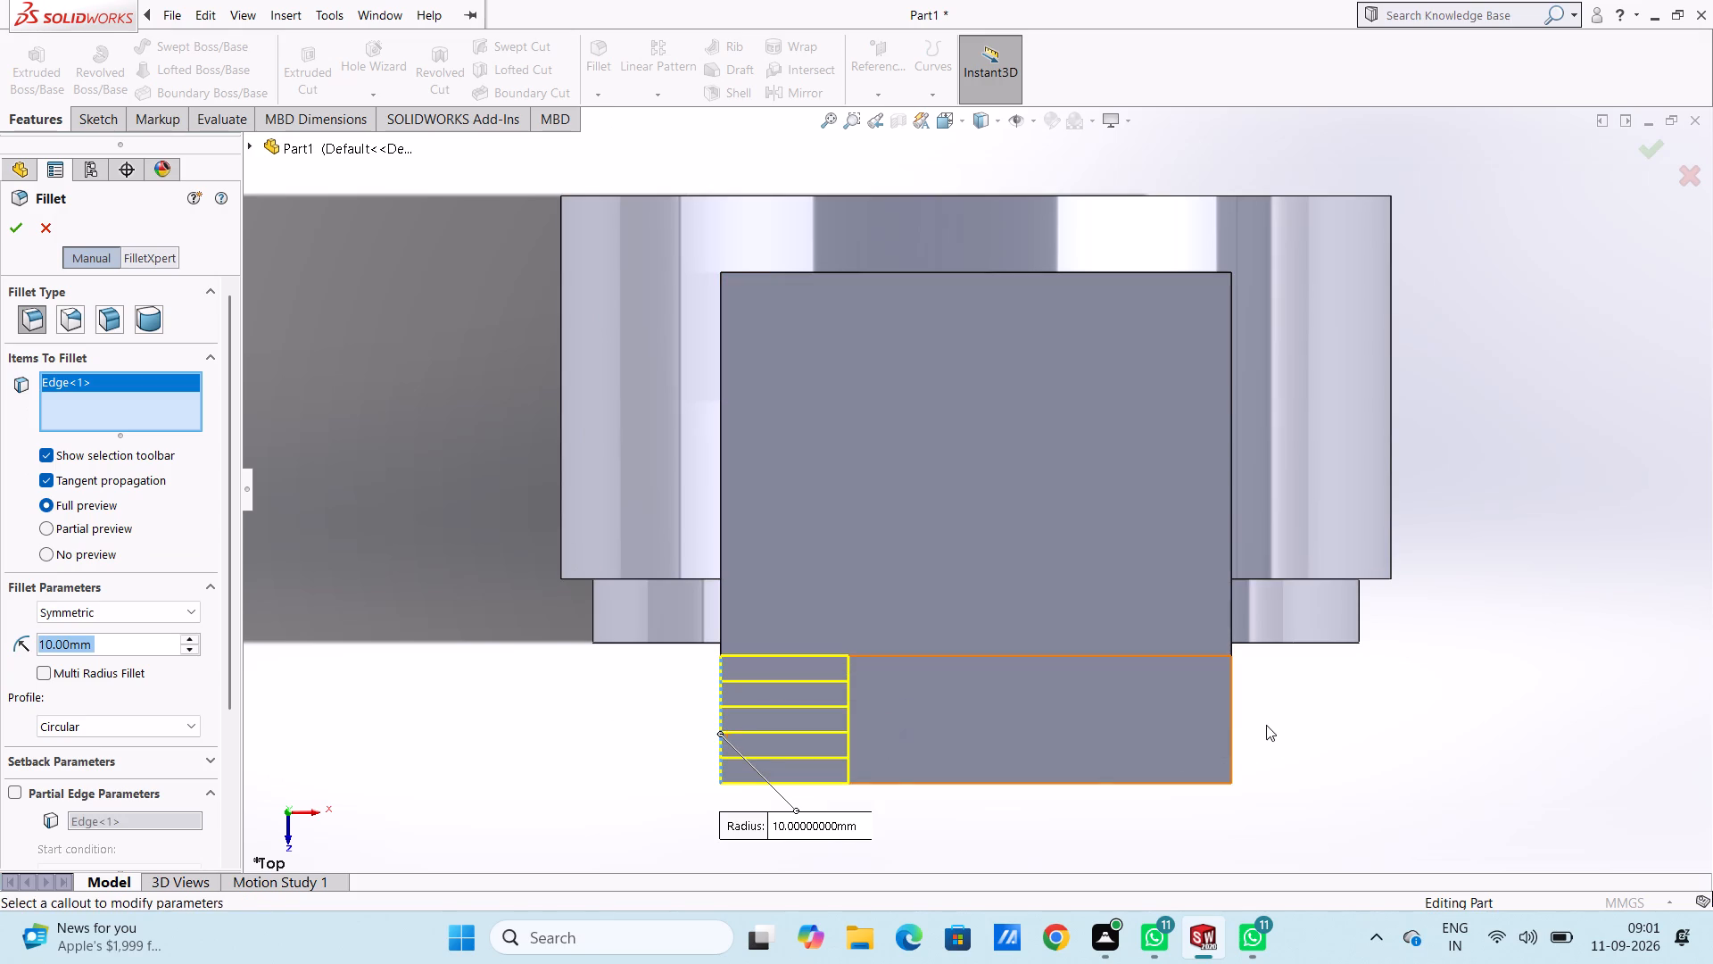
click(1231, 738)
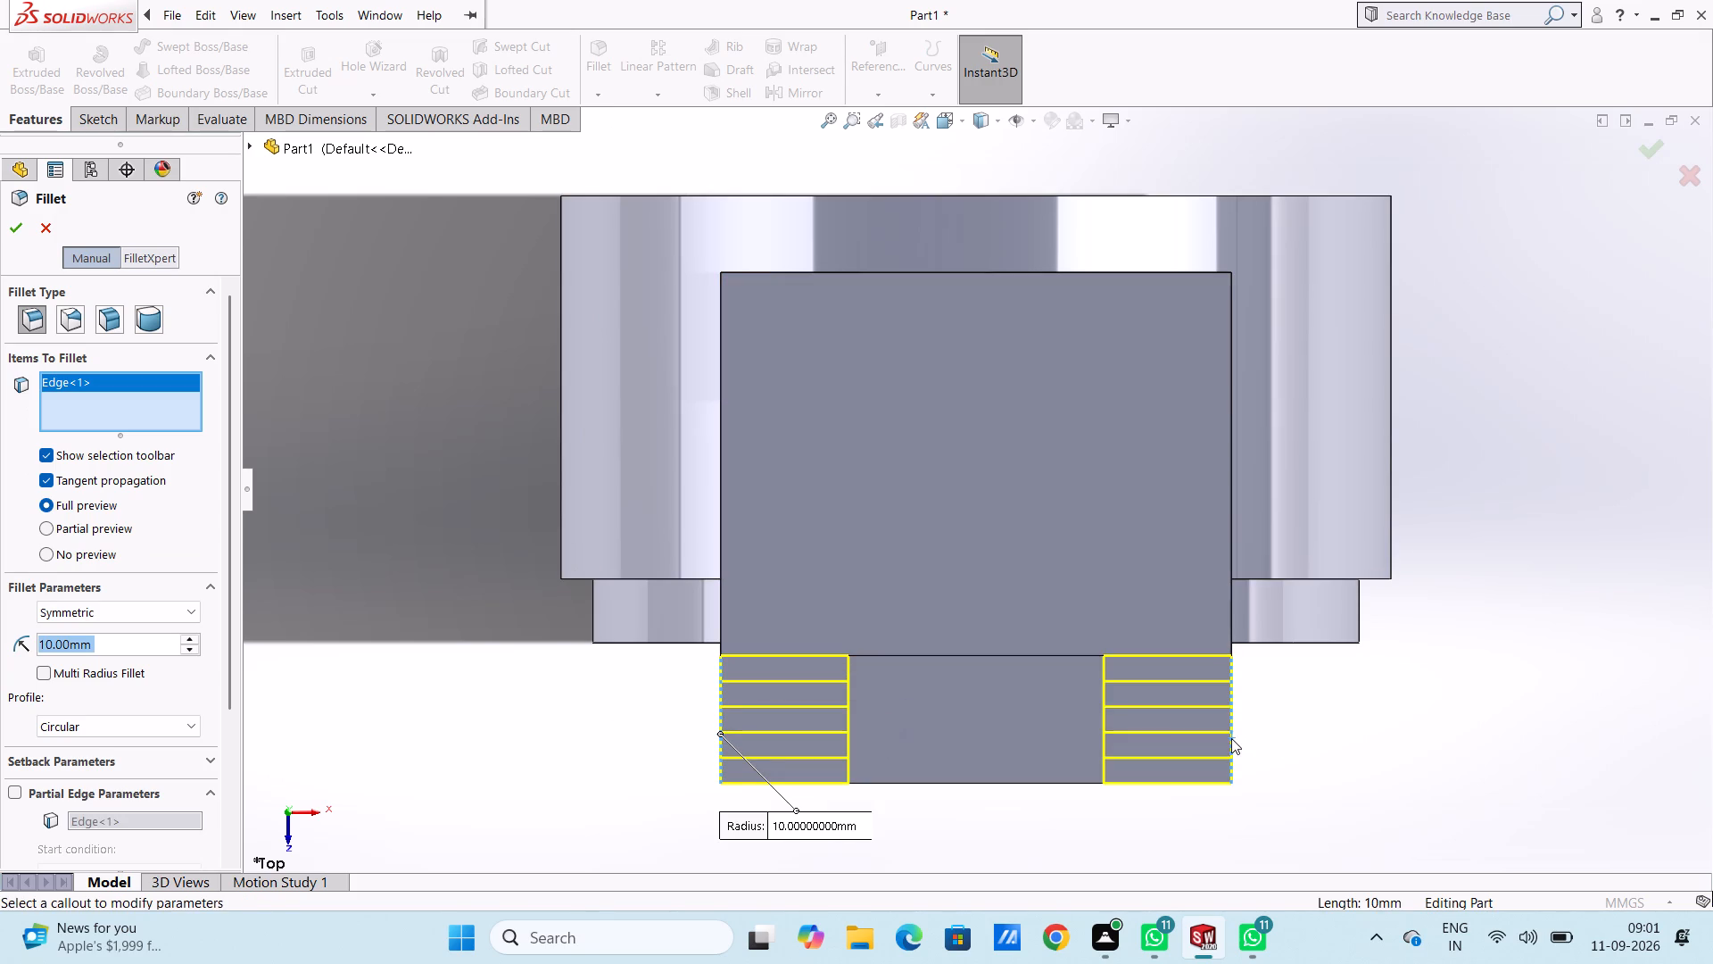
click(14, 229)
click(358, 468)
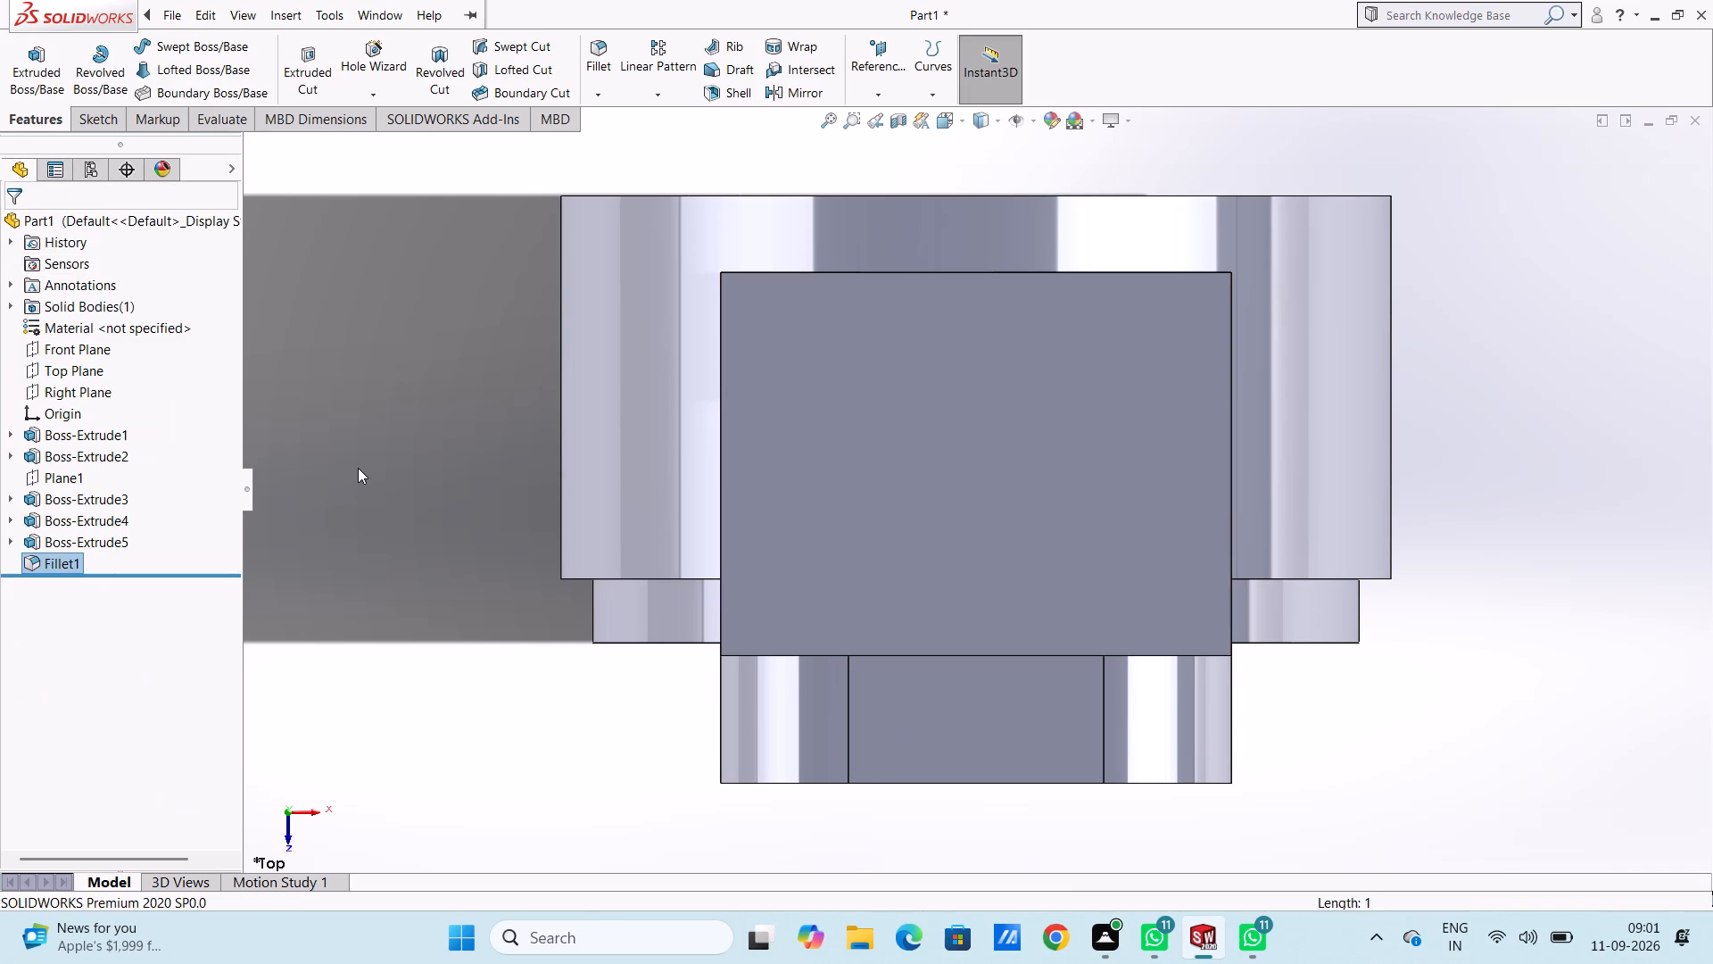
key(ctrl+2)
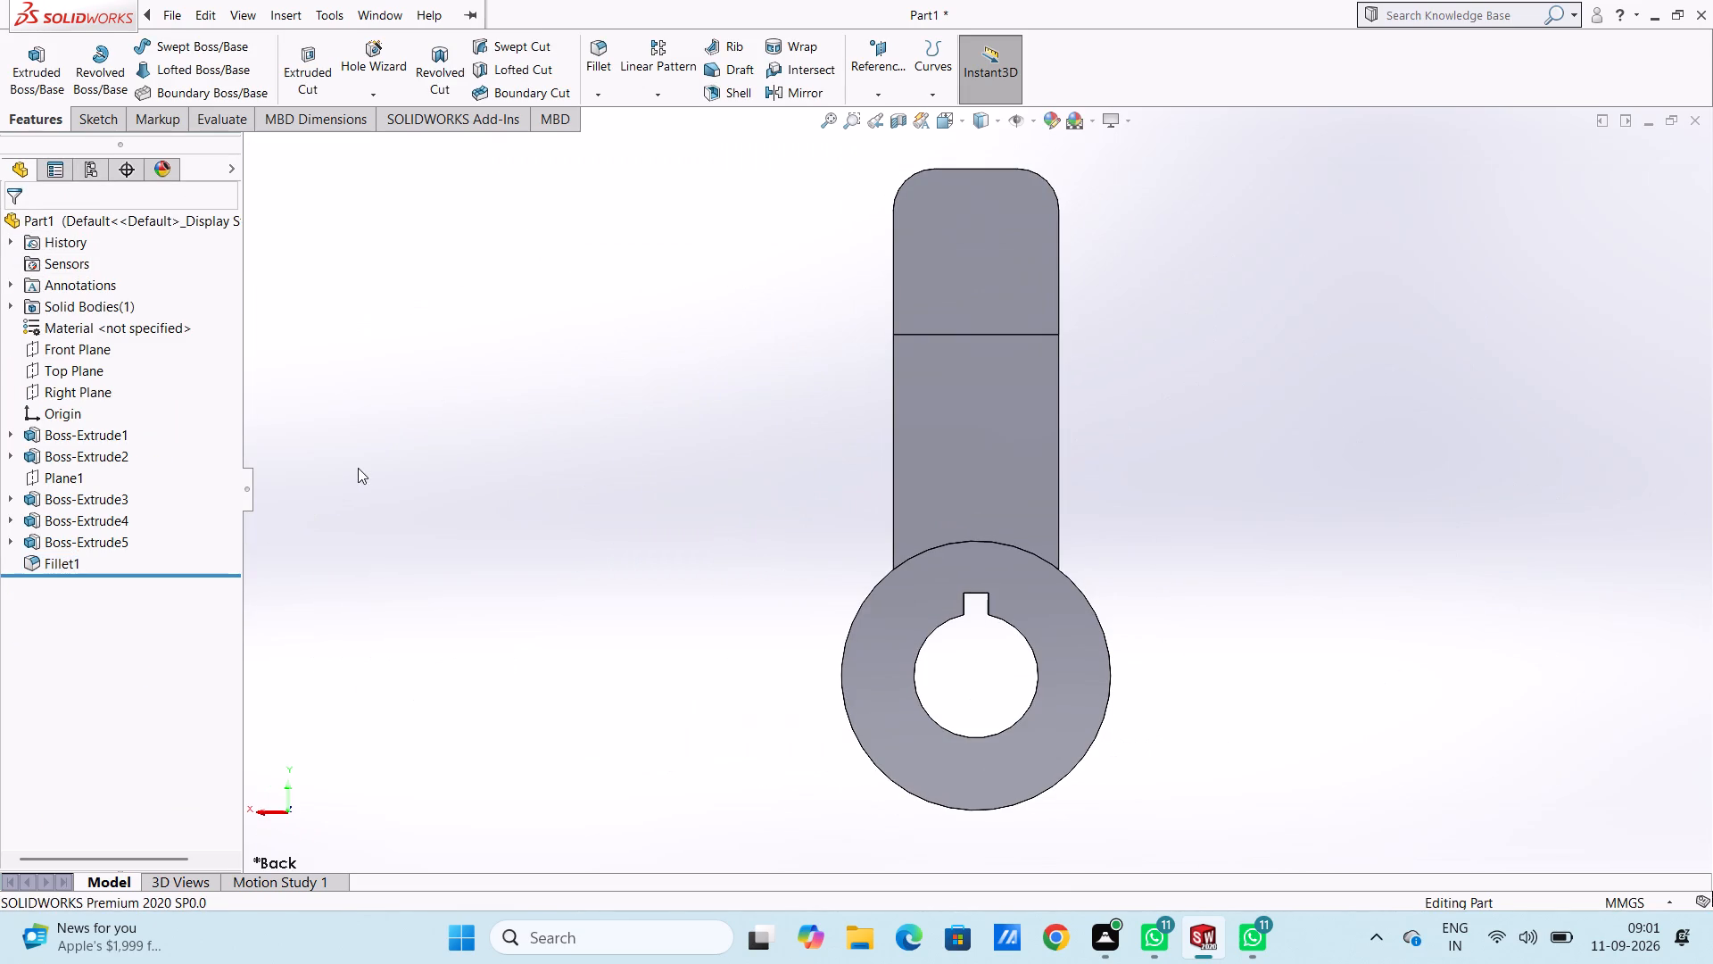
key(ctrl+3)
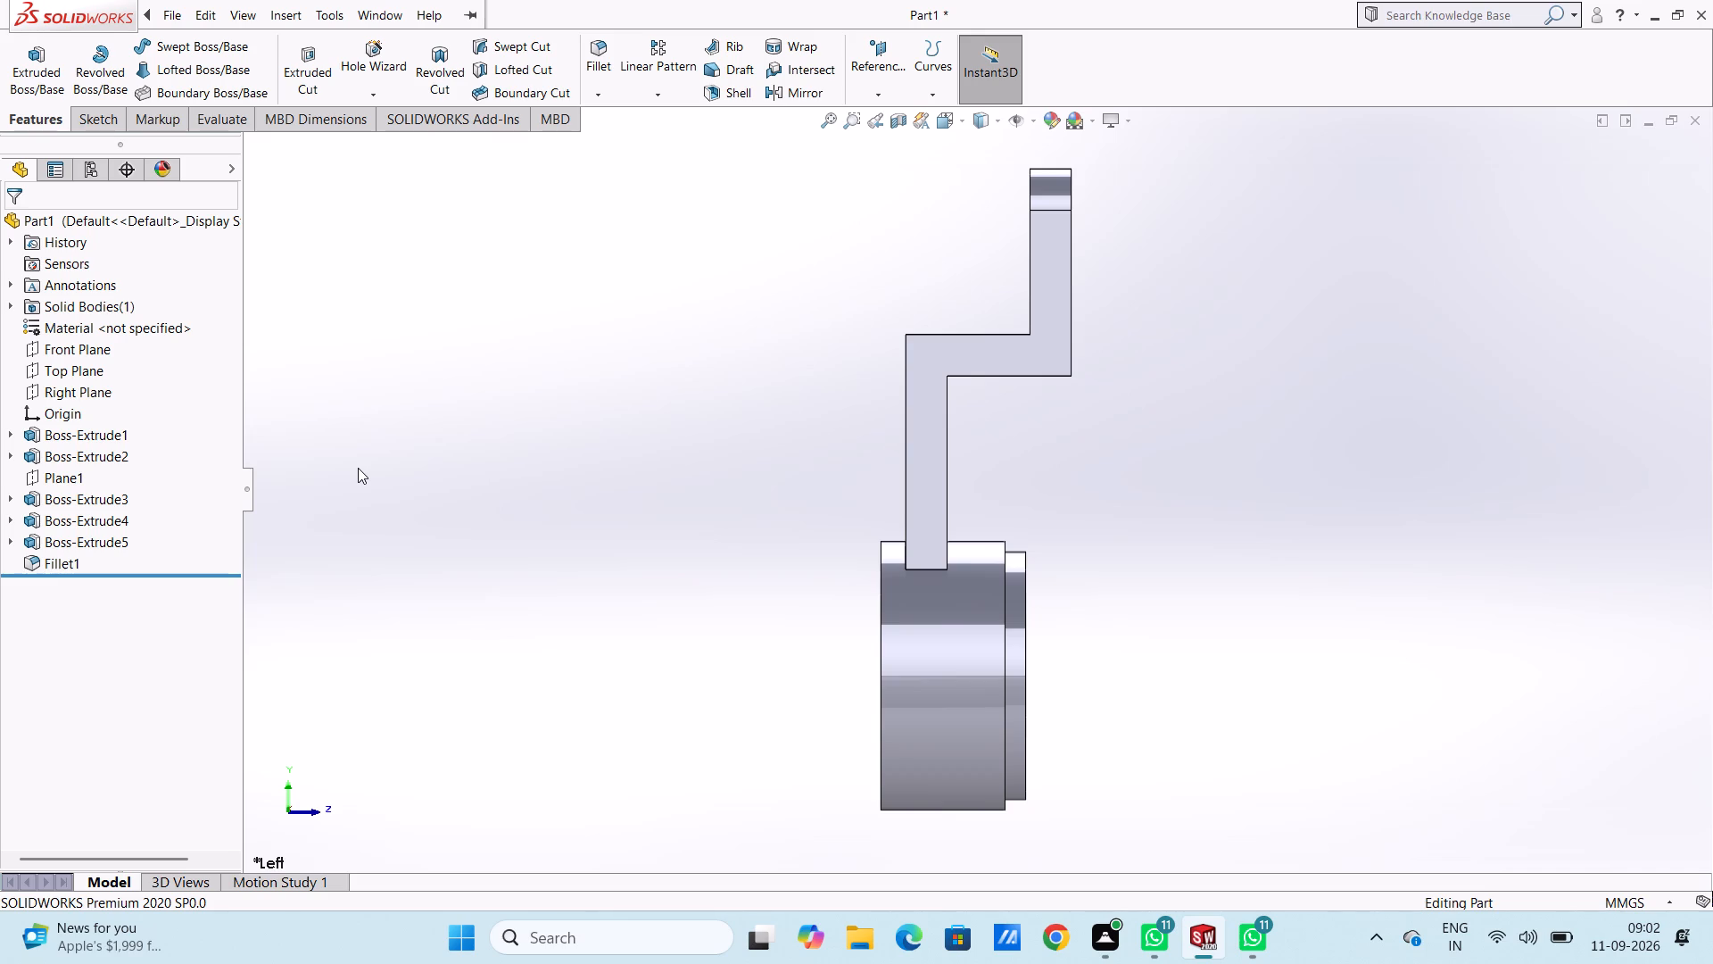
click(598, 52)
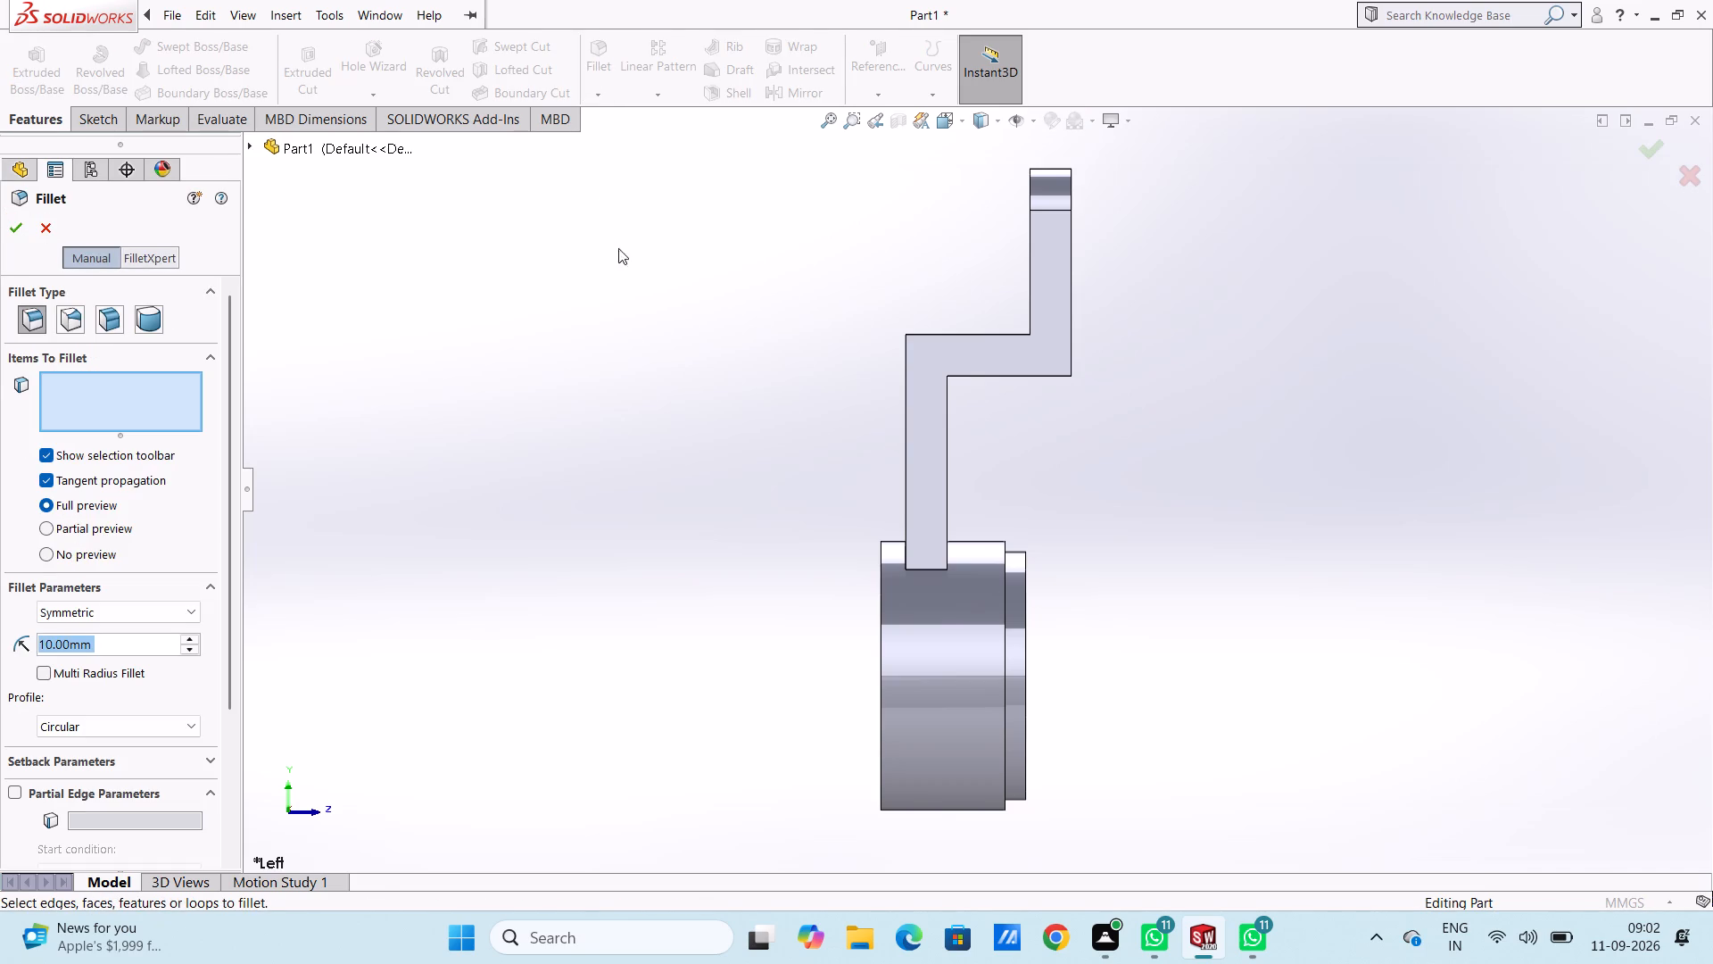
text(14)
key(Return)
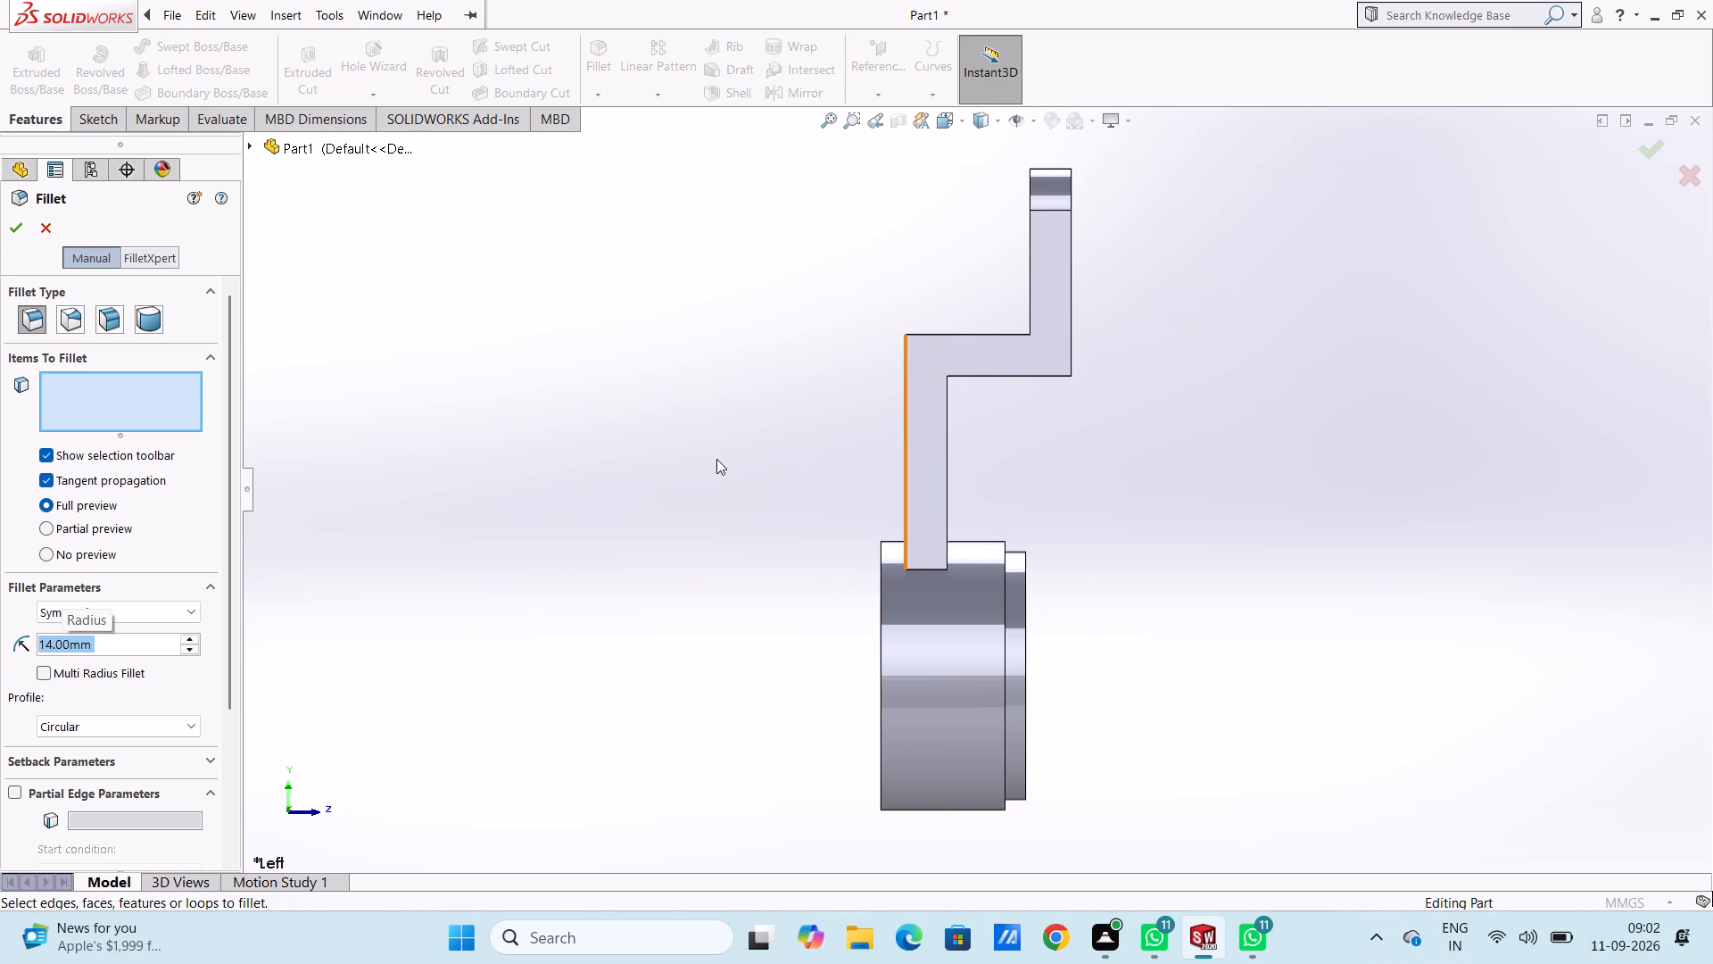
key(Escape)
Fillet the outer bend edge between the lower upright plate and the horizontal flange with a 14 mm radius.
key(ctrl+1)
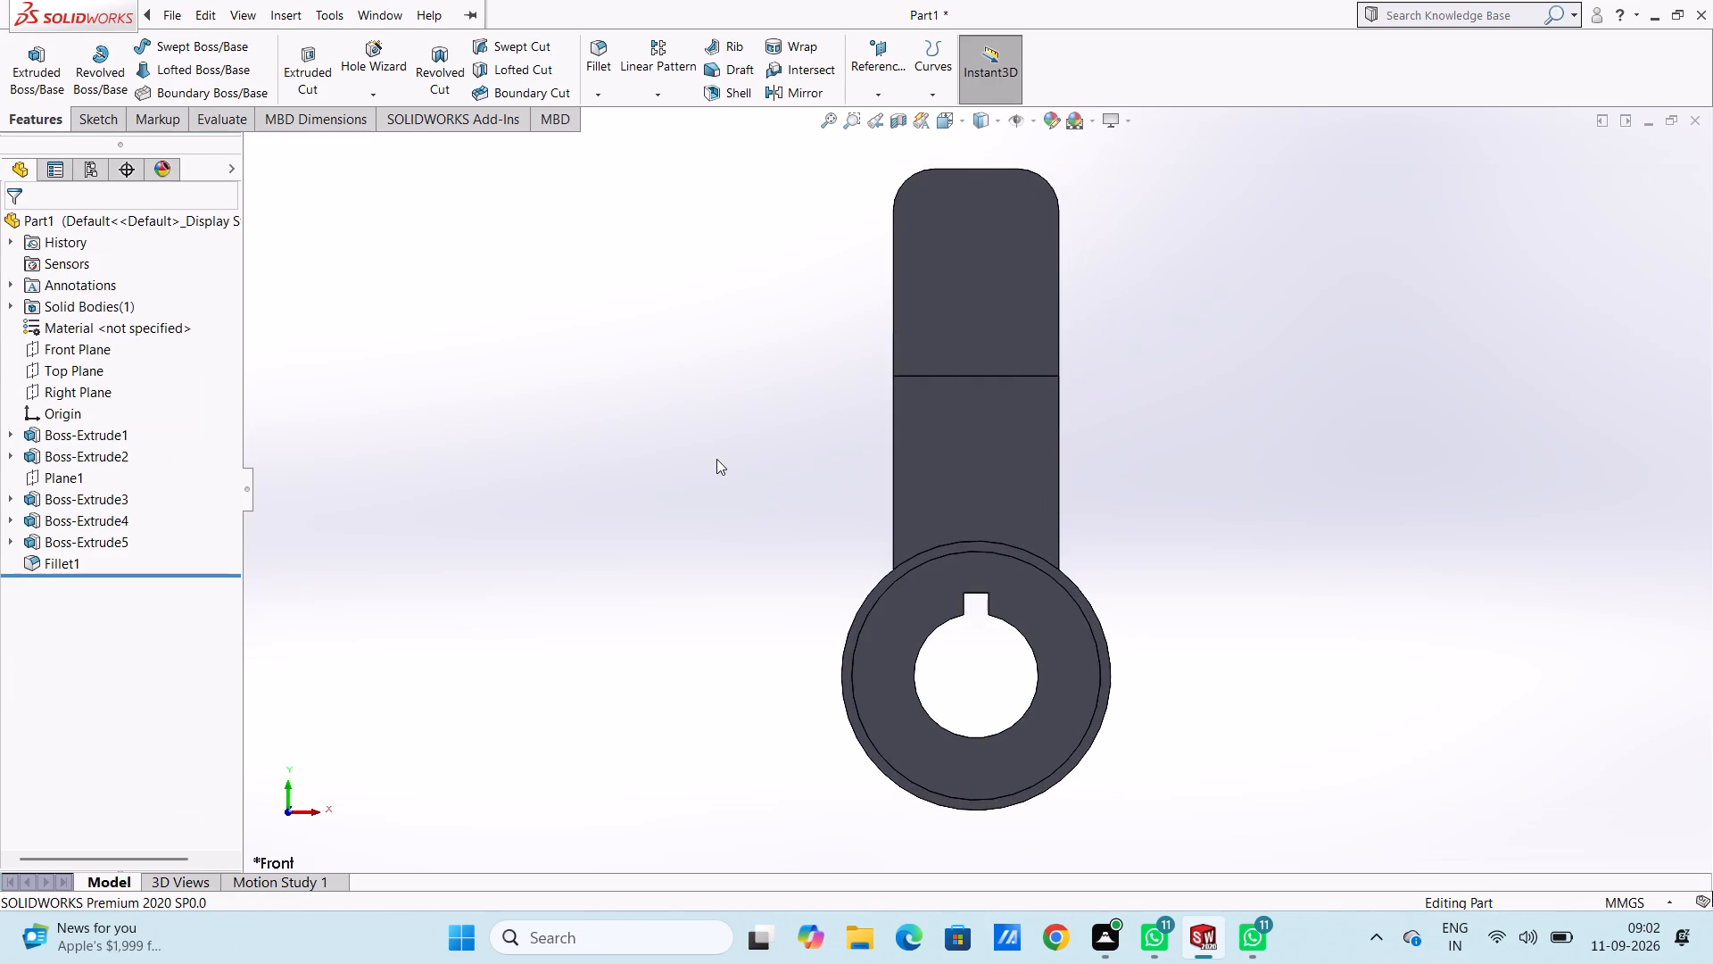
key(ctrl+2)
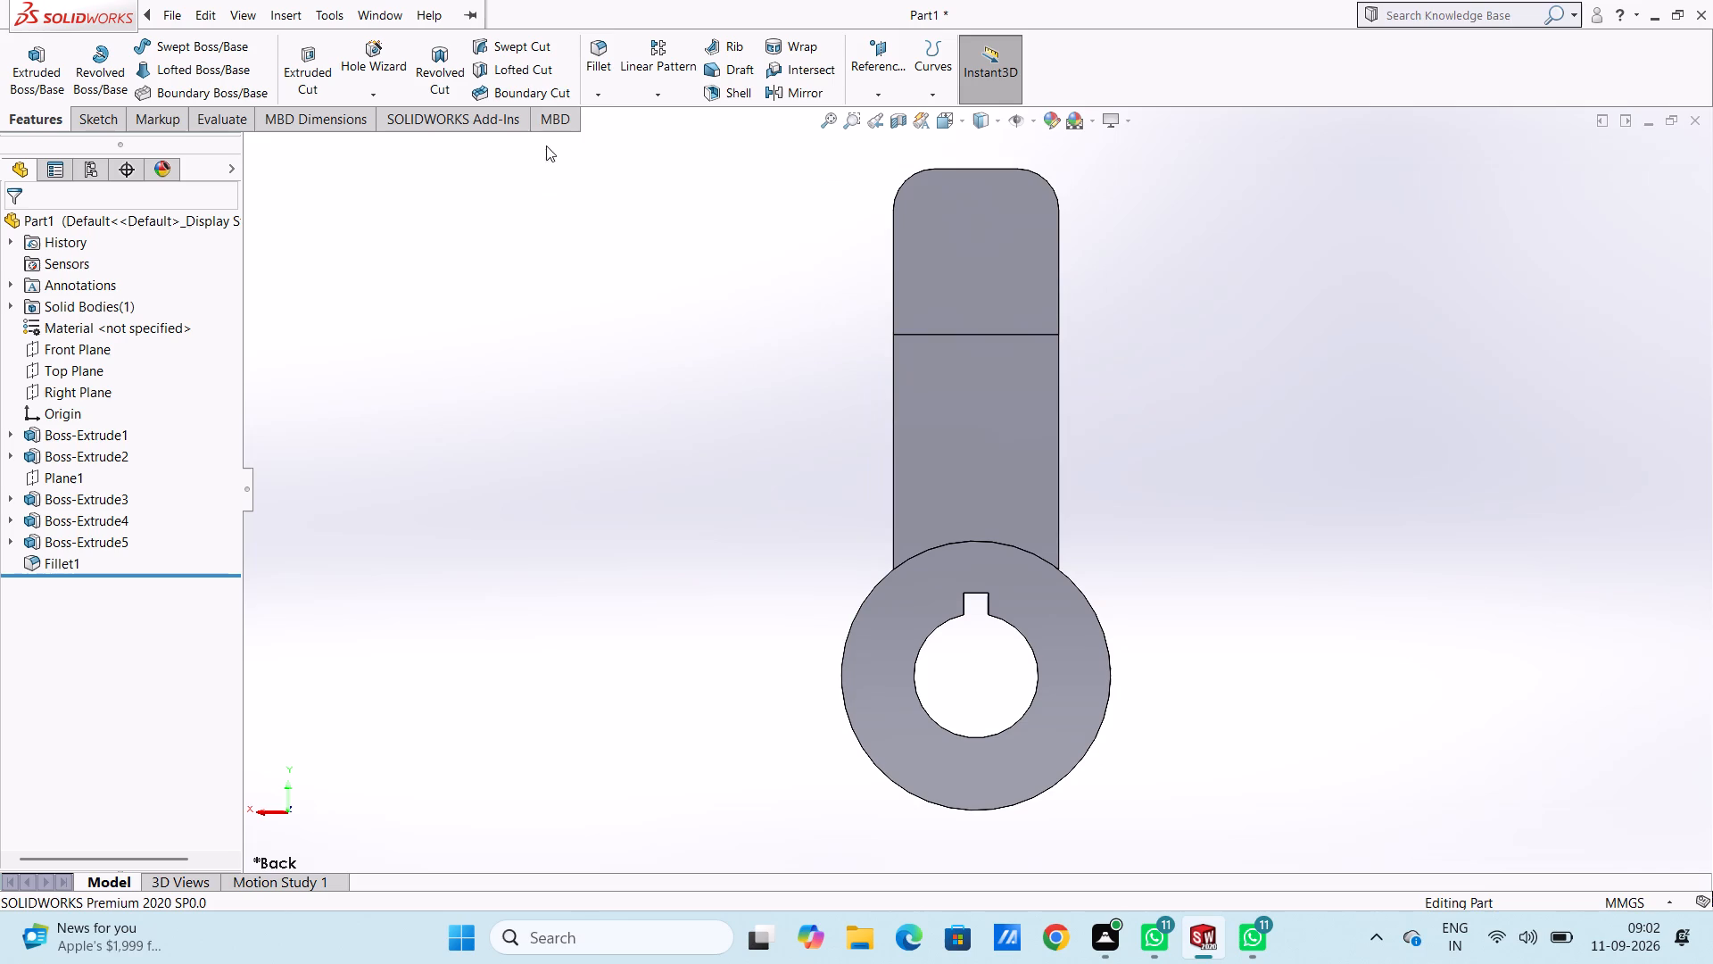
click(587, 50)
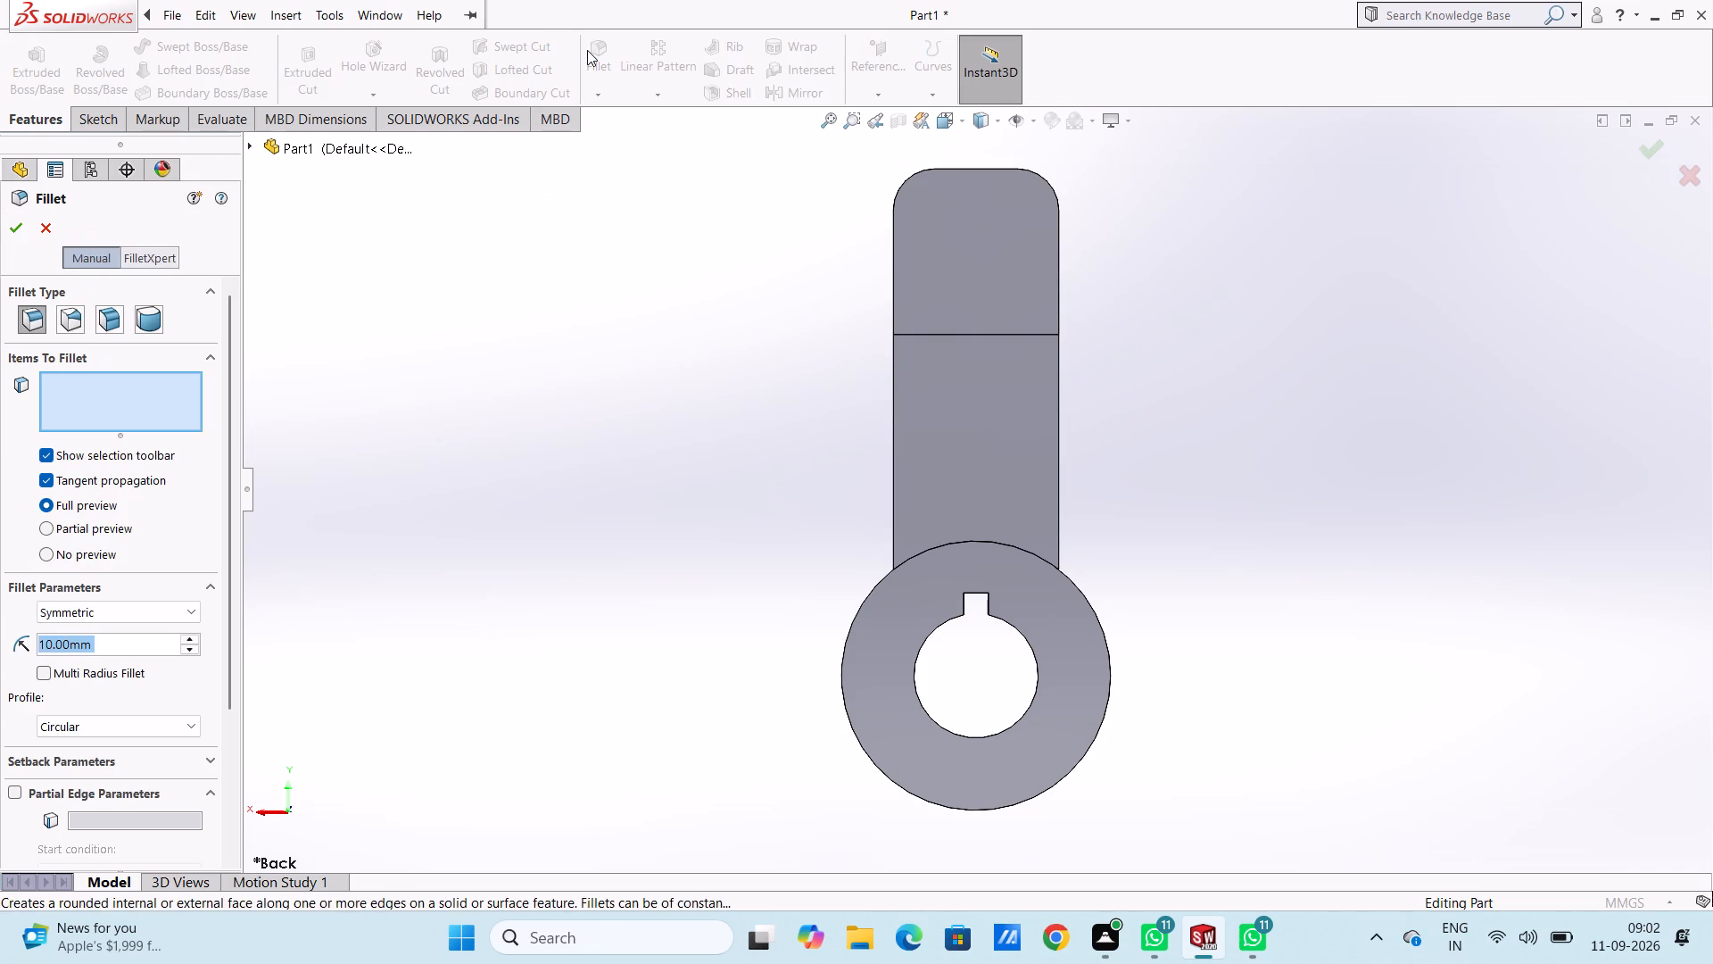
text(14)
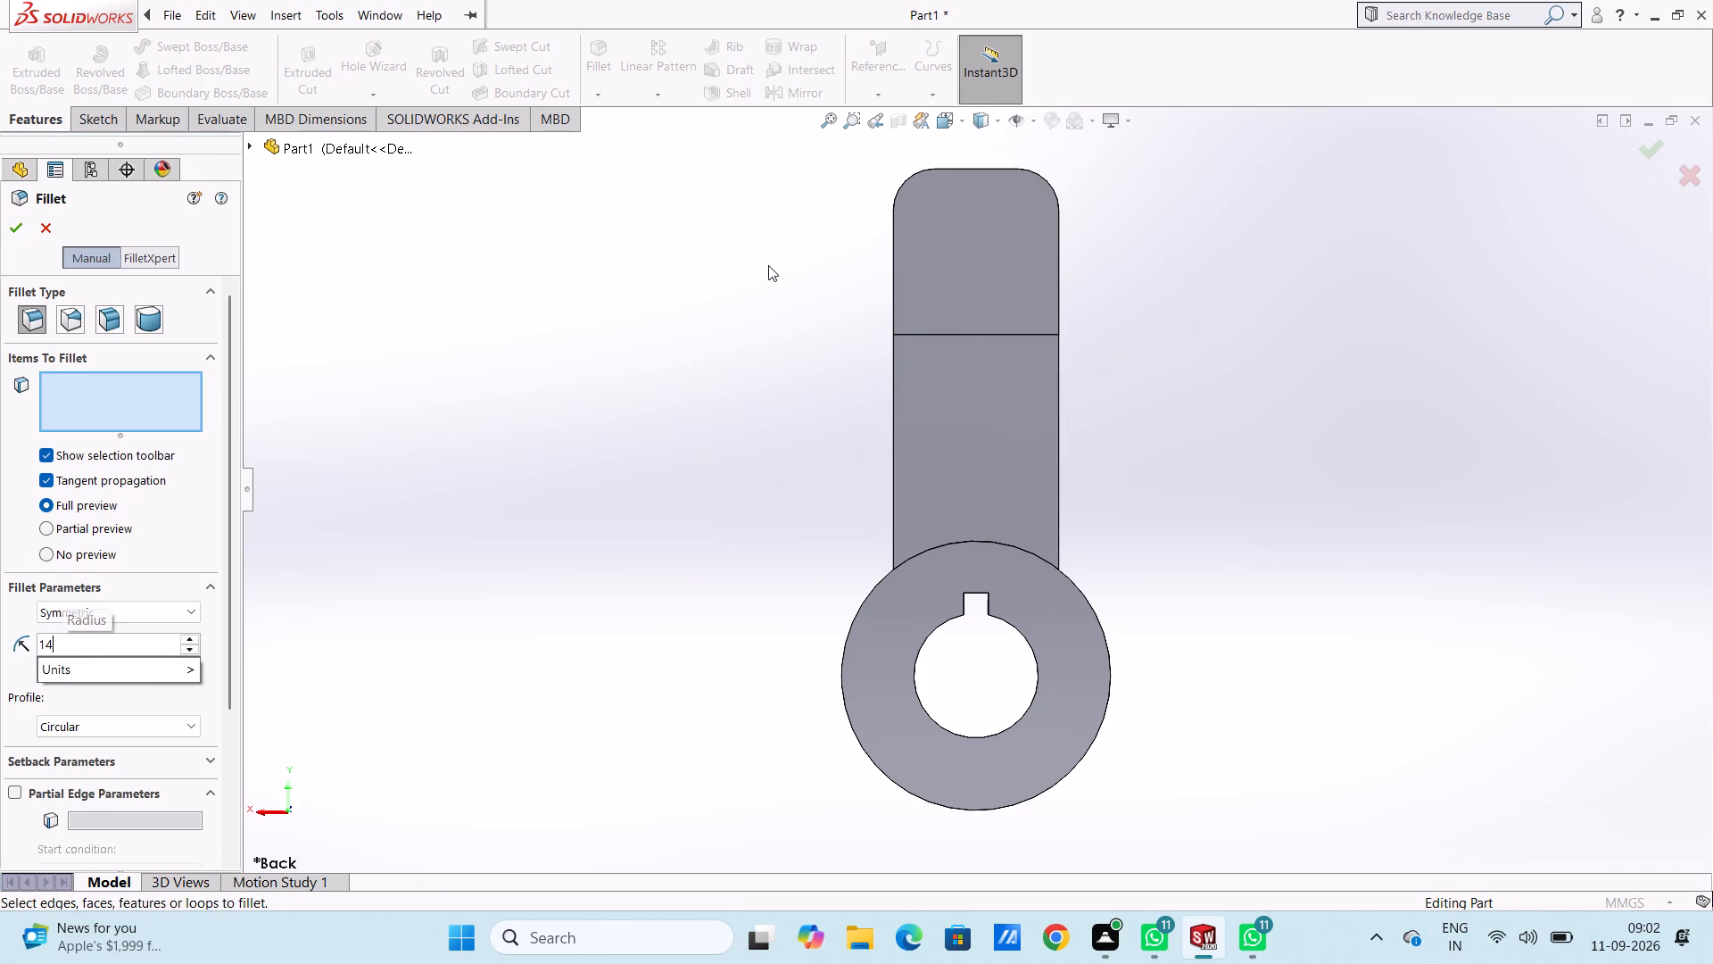
key(Return)
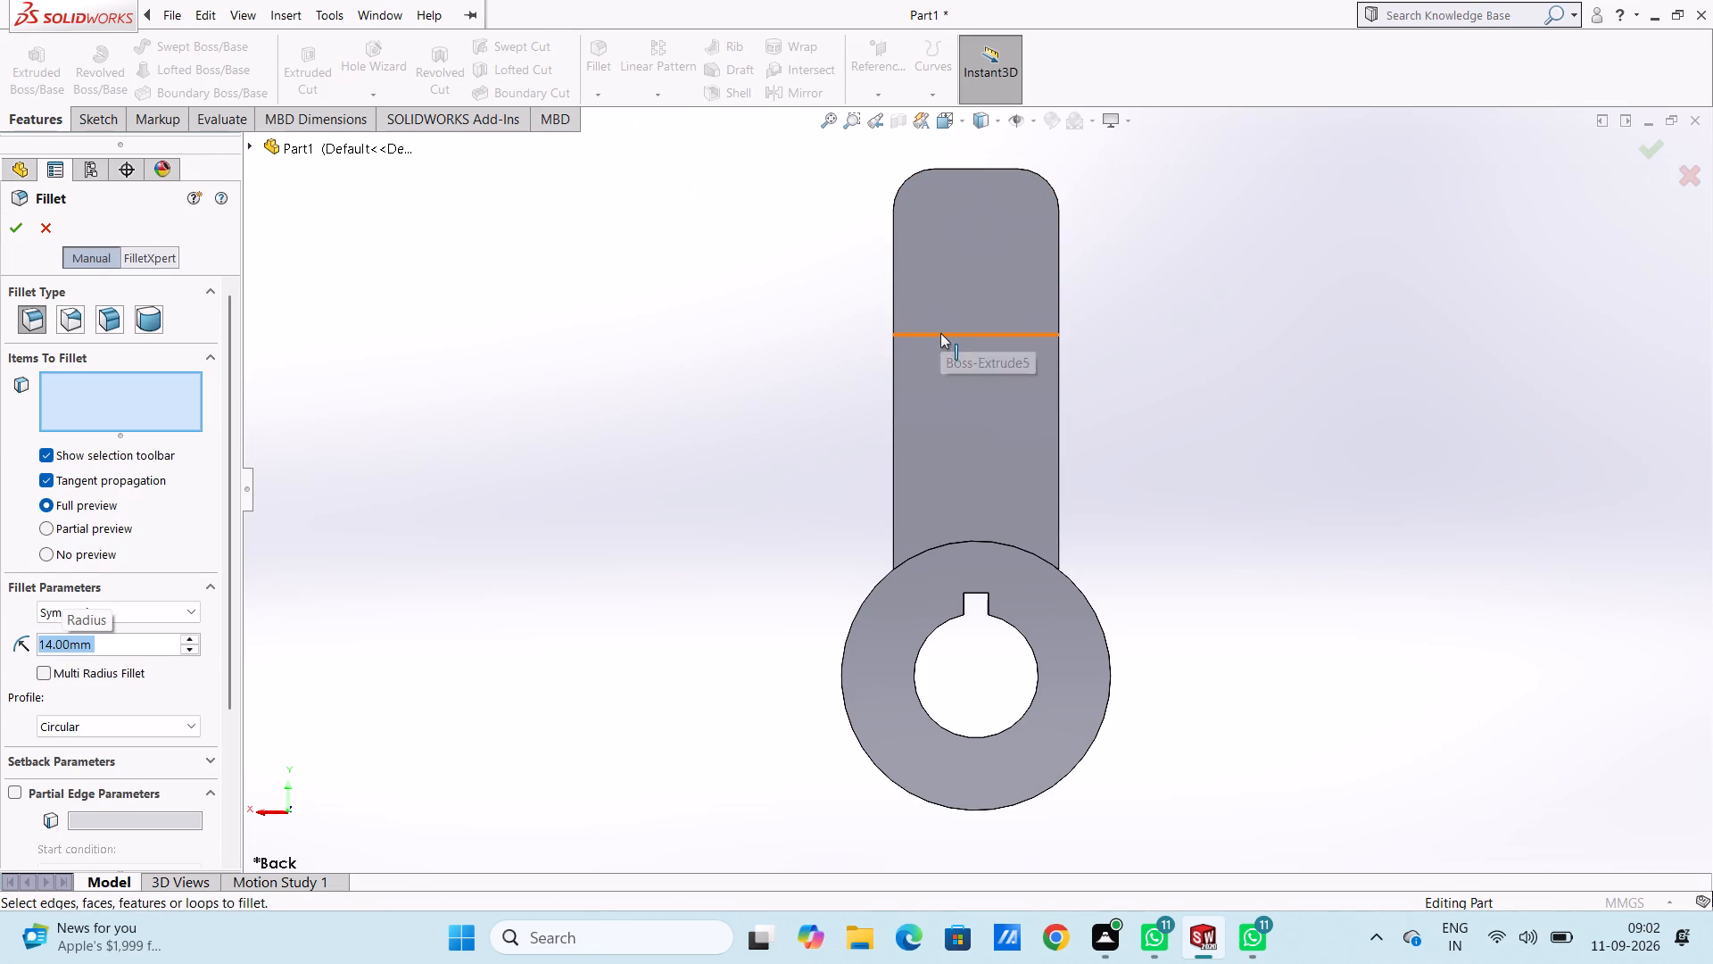
click(940, 333)
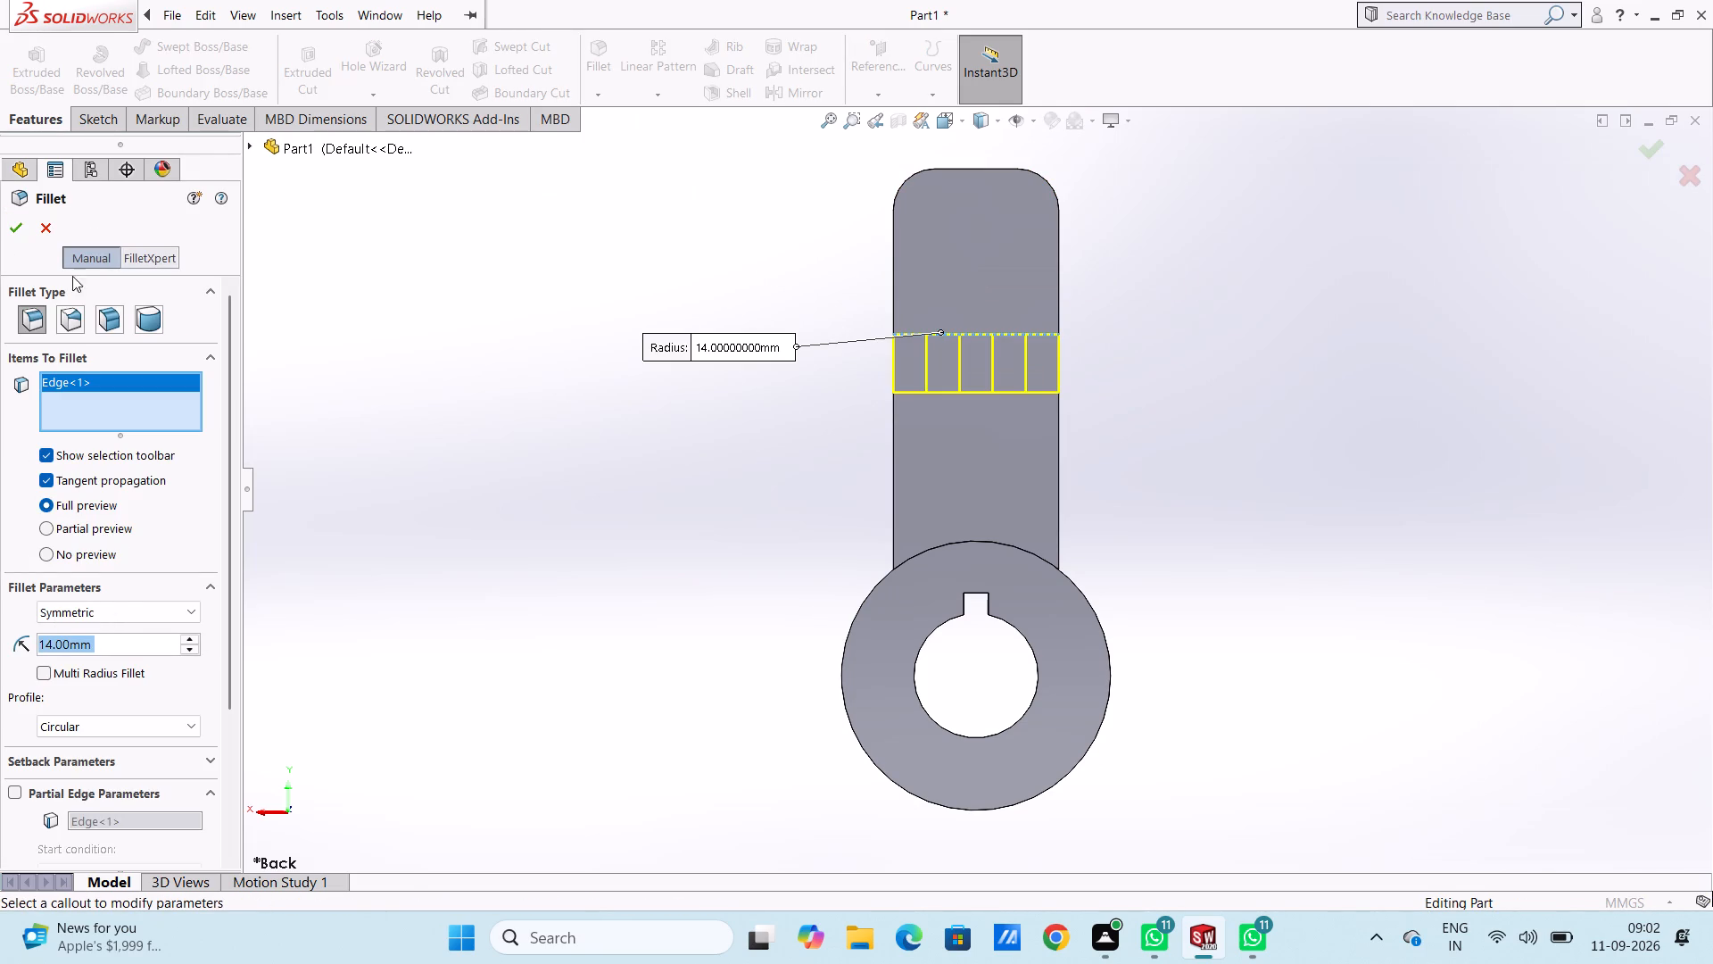
click(19, 225)
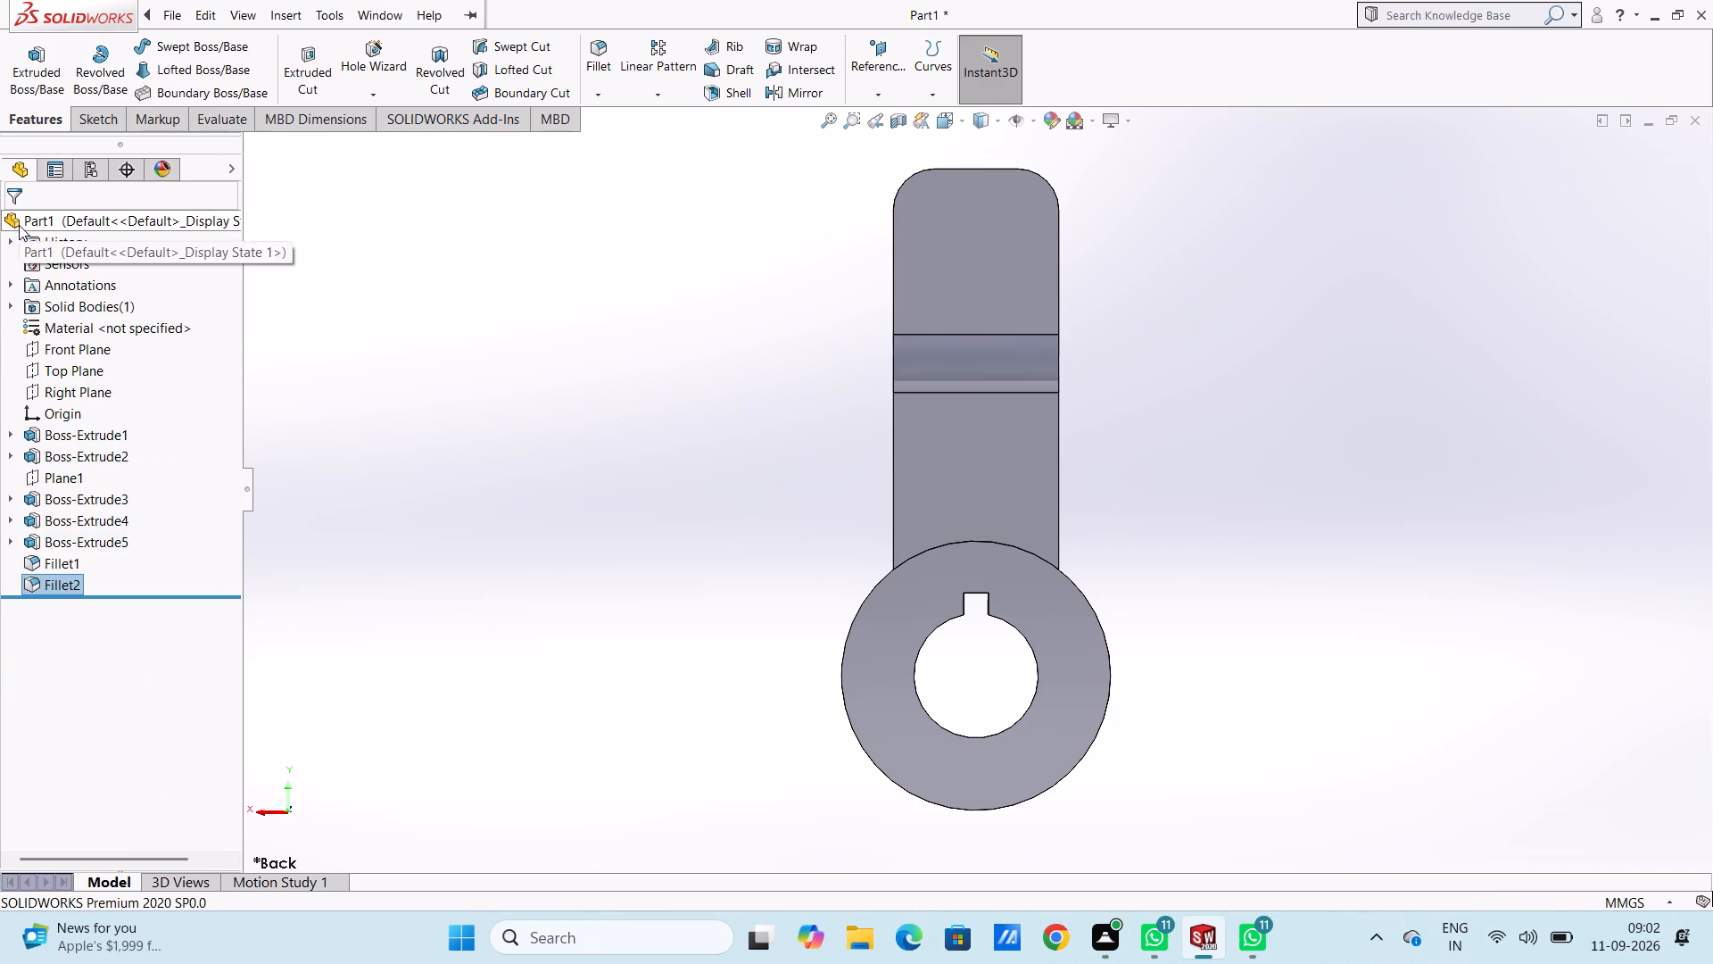
click(537, 345)
Examine the filleted part from the back, both sides, top, bottom and isometric orientations, and orbit around its bends.
key(ctrl+2)
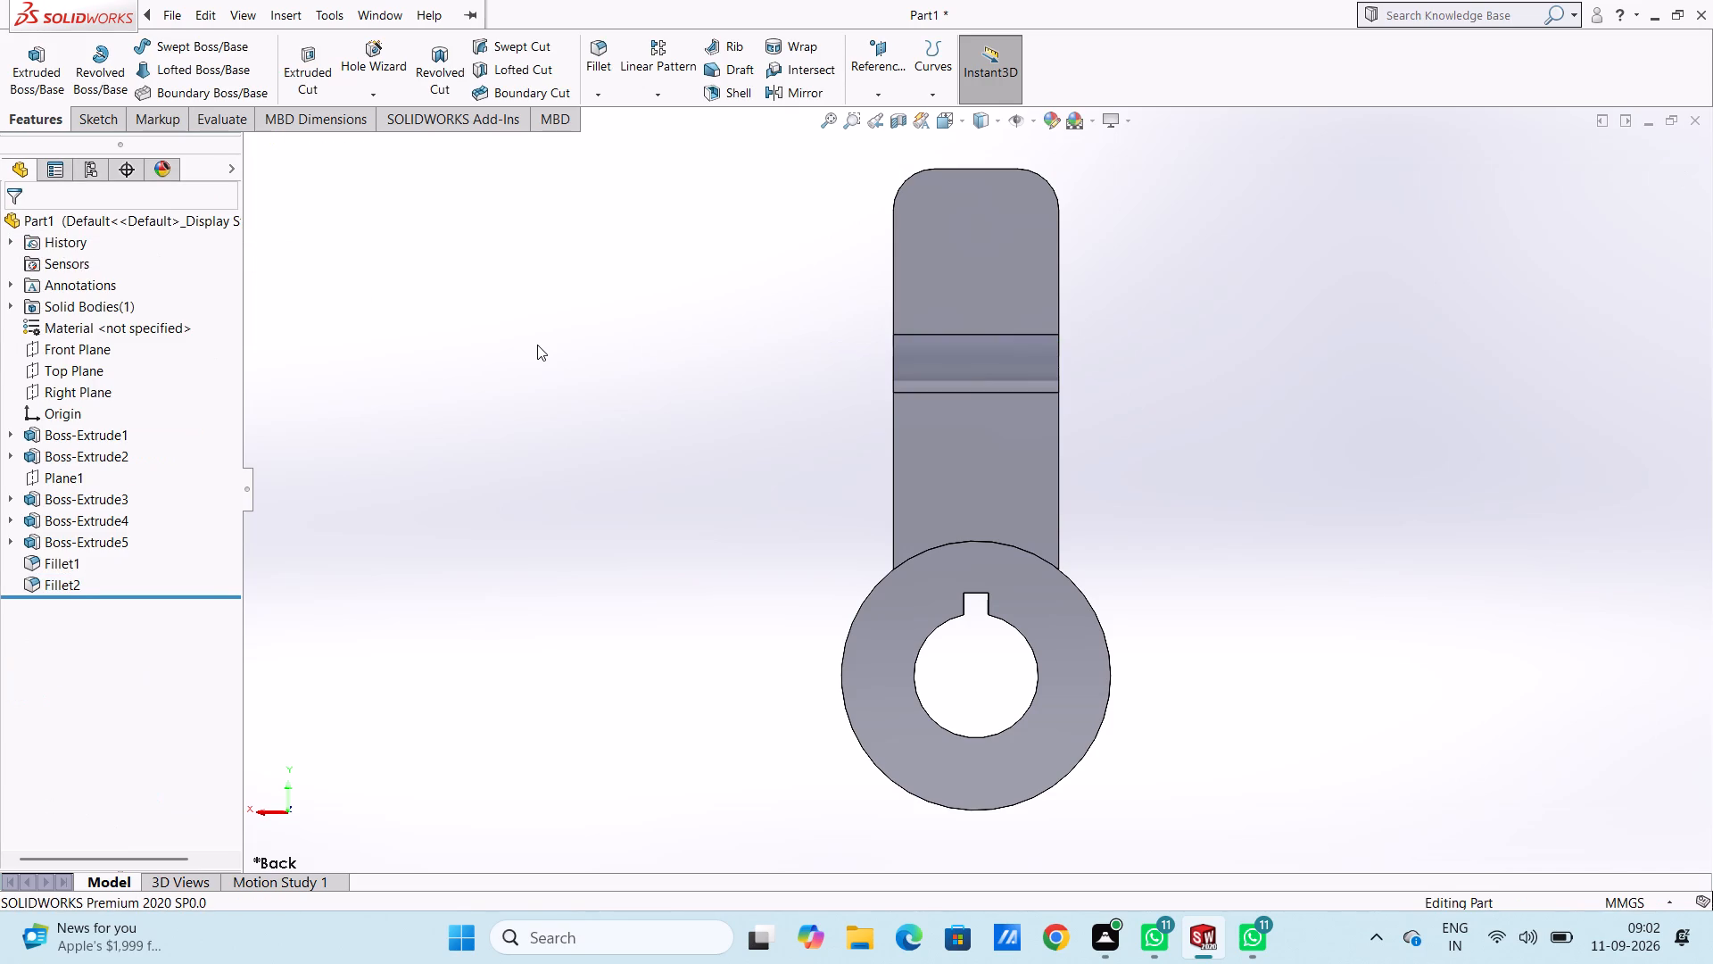
key(ctrl+2)
key(ctrl+3)
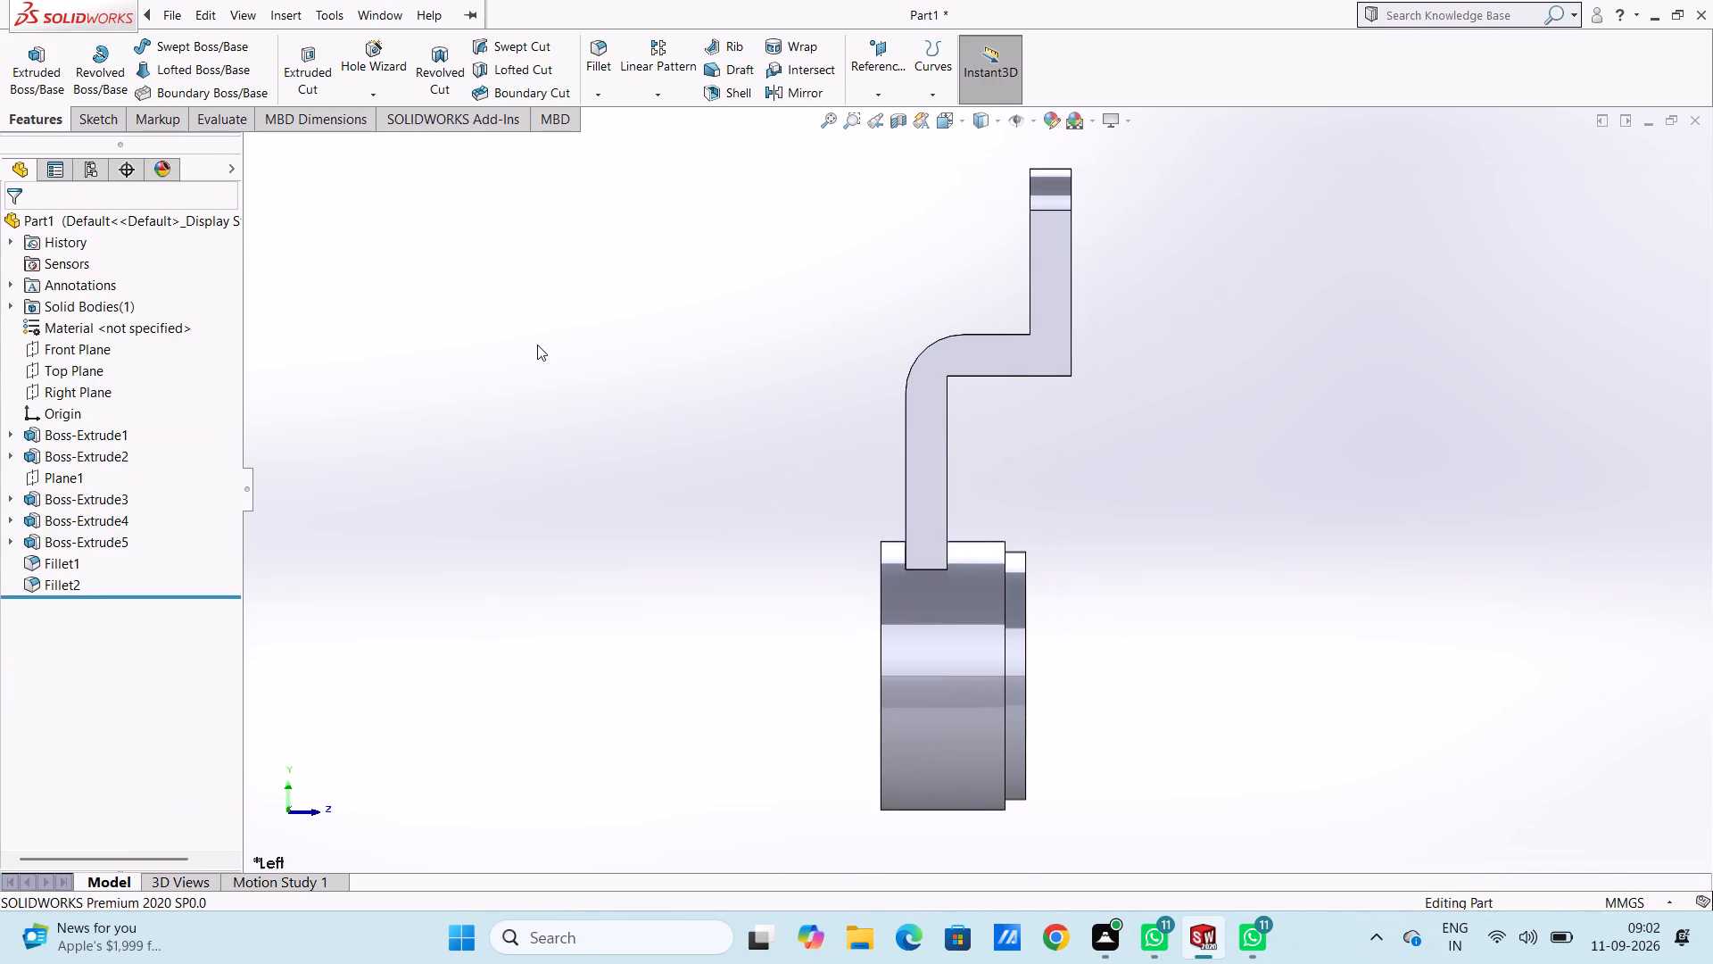
key(ctrl+4)
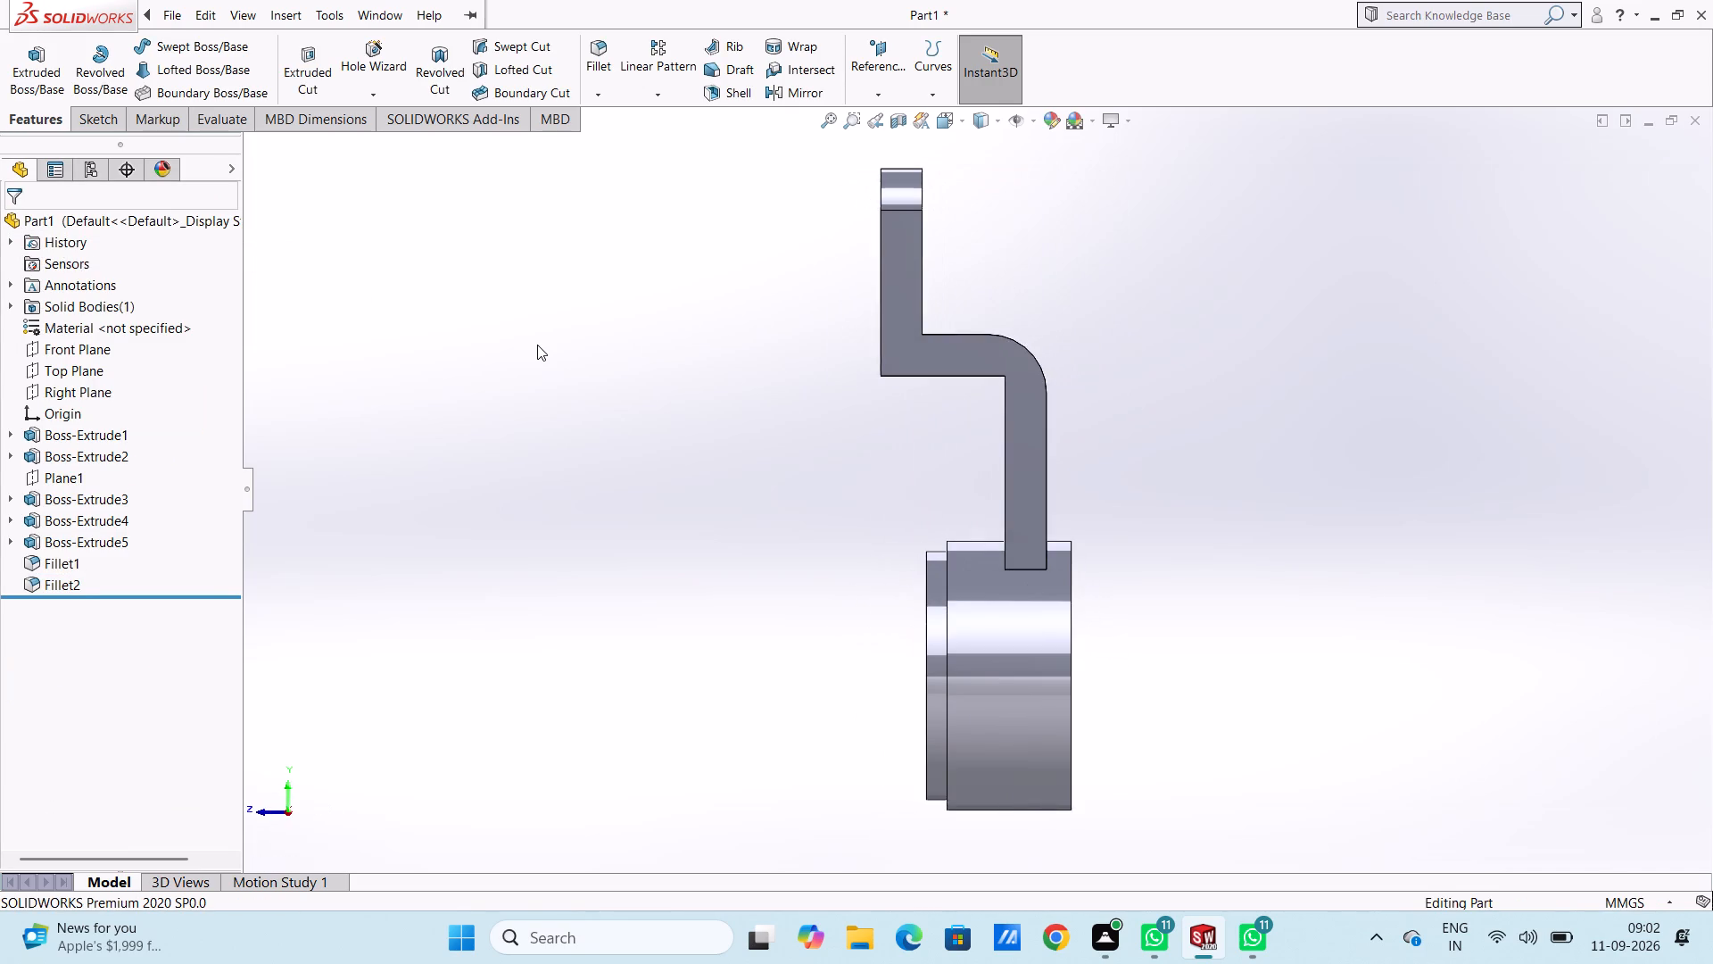
key(ctrl+5)
key(ctrl+6)
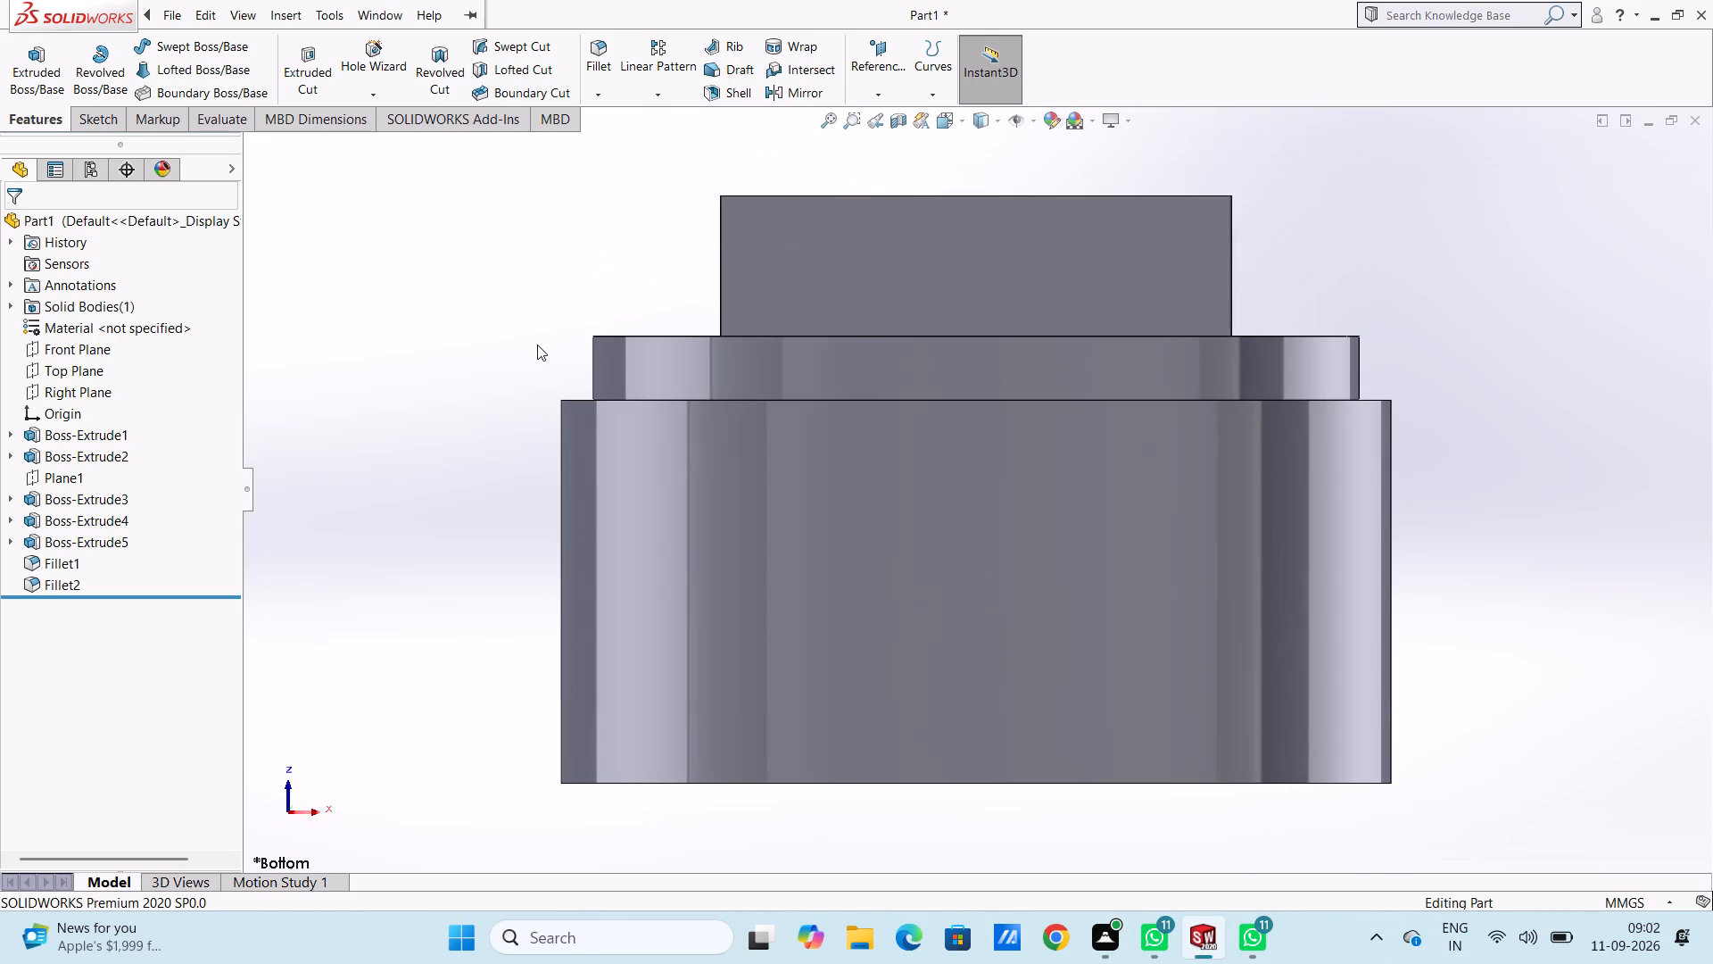
key(ctrl+7)
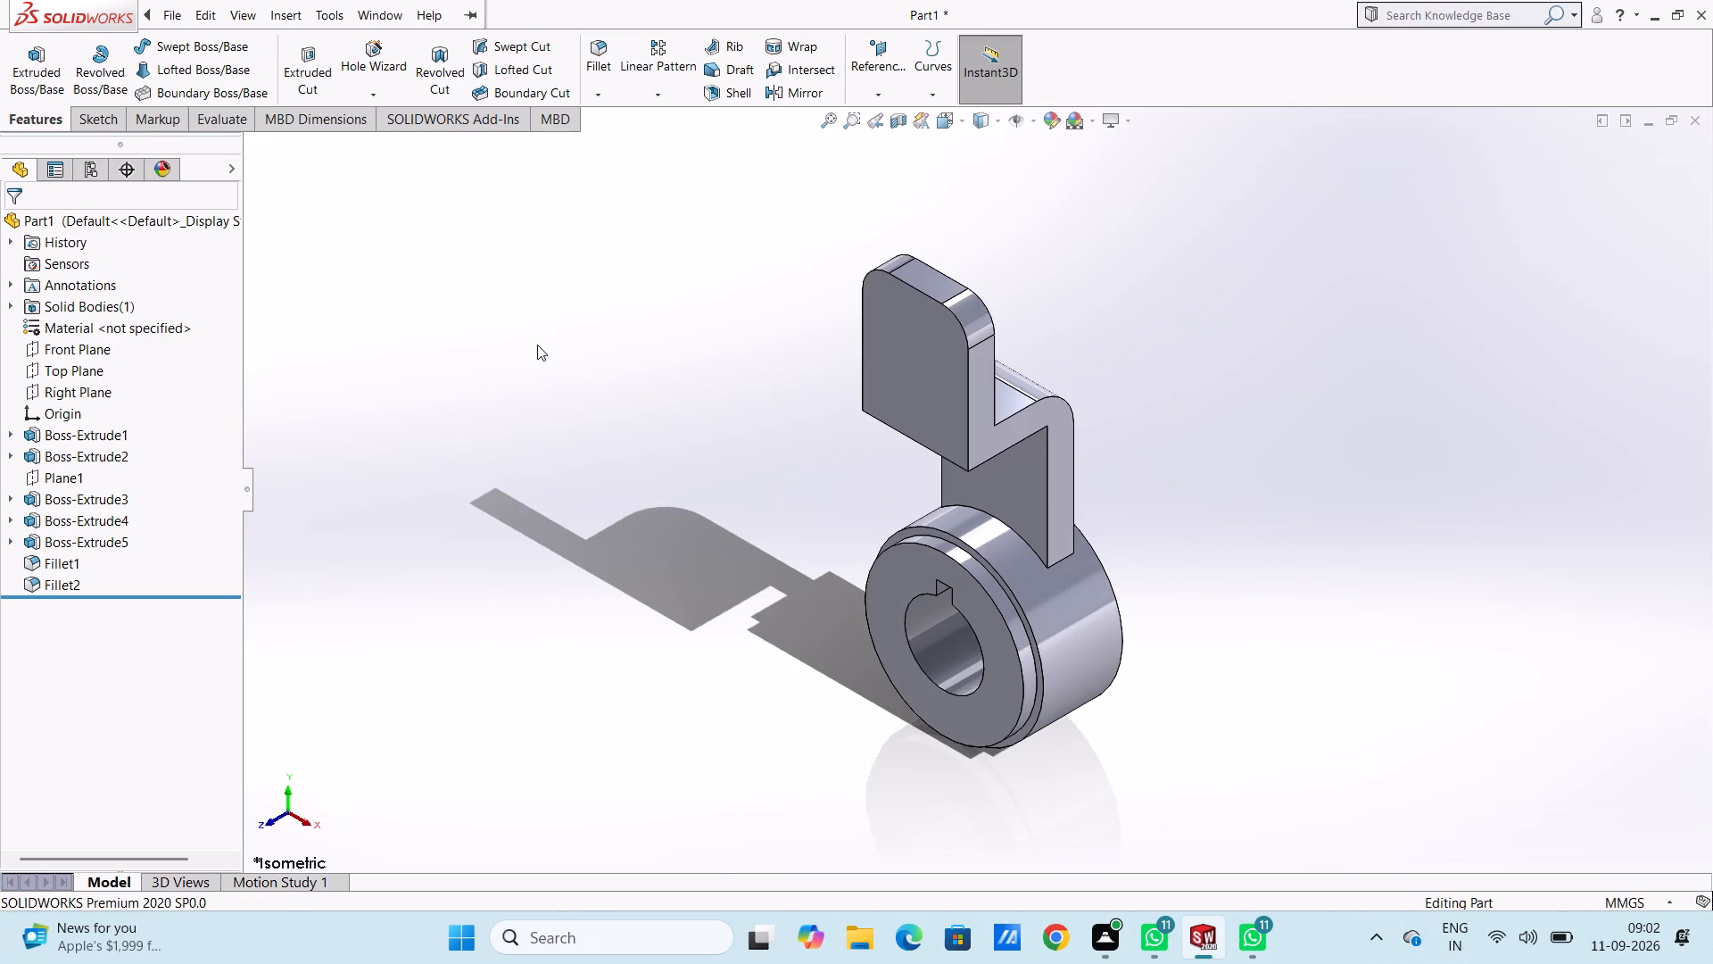
right_click(537, 345)
click(605, 434)
right_drag(799, 514, 838, 425)
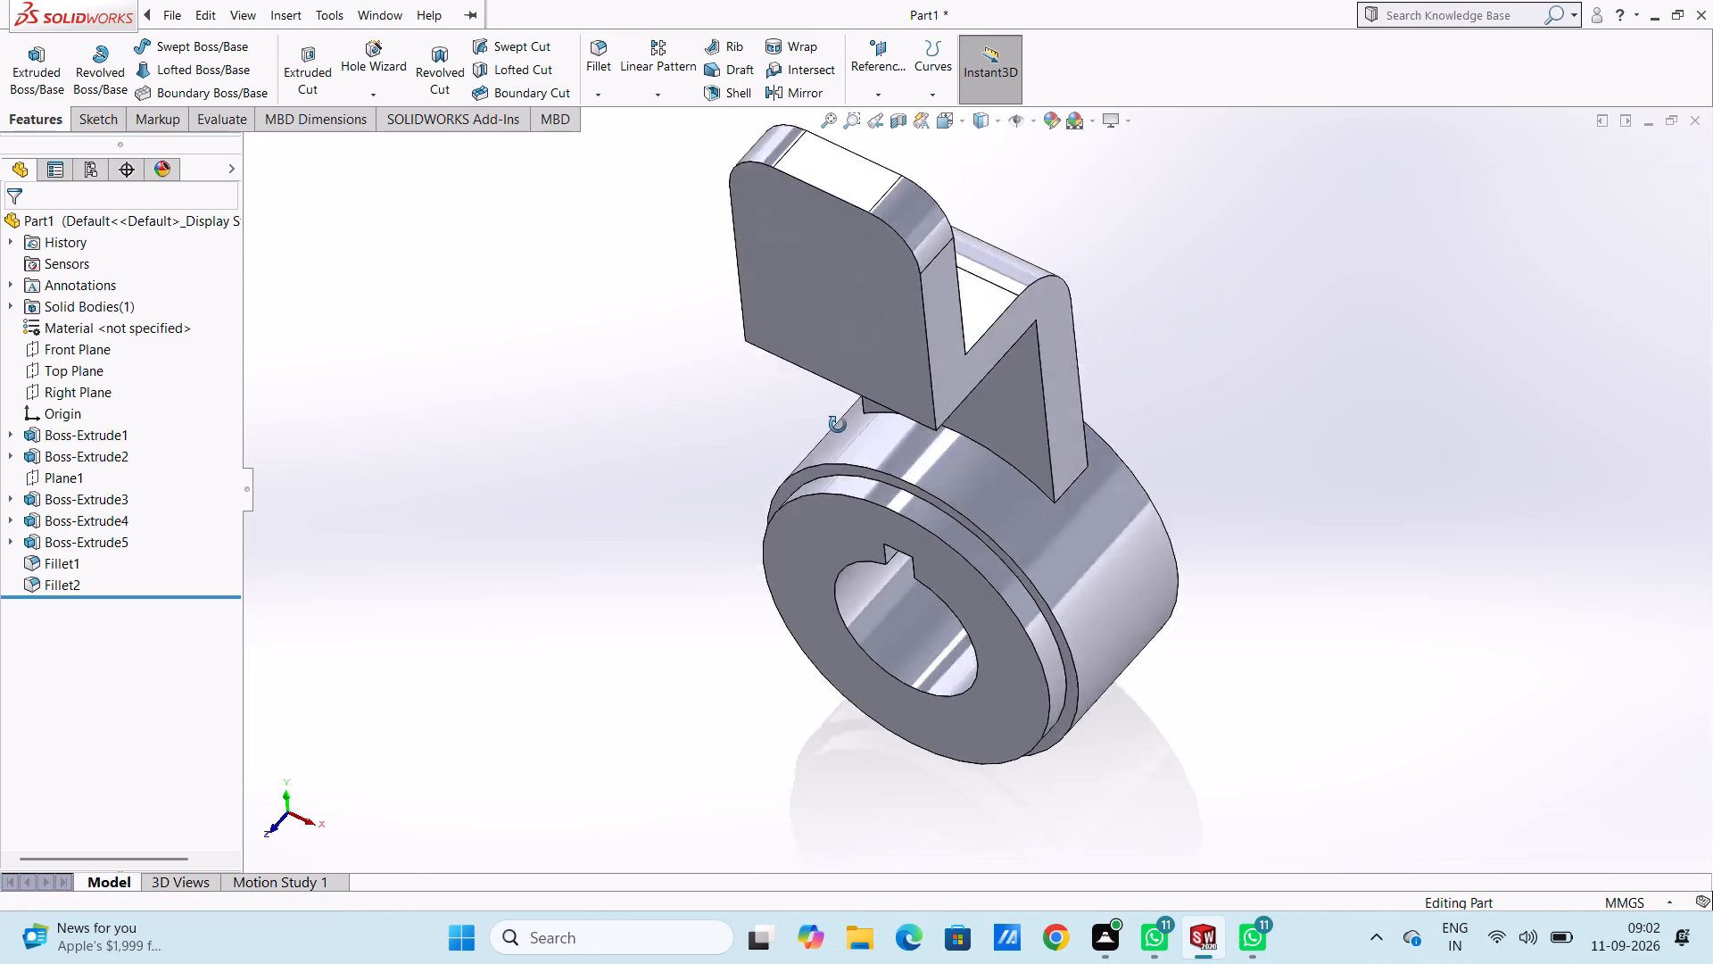
Fillet the outer bend edge between the horizontal flange's underside and the upper end plate's front face with a 14 mm radius.
right_drag(838, 425, 835, 433)
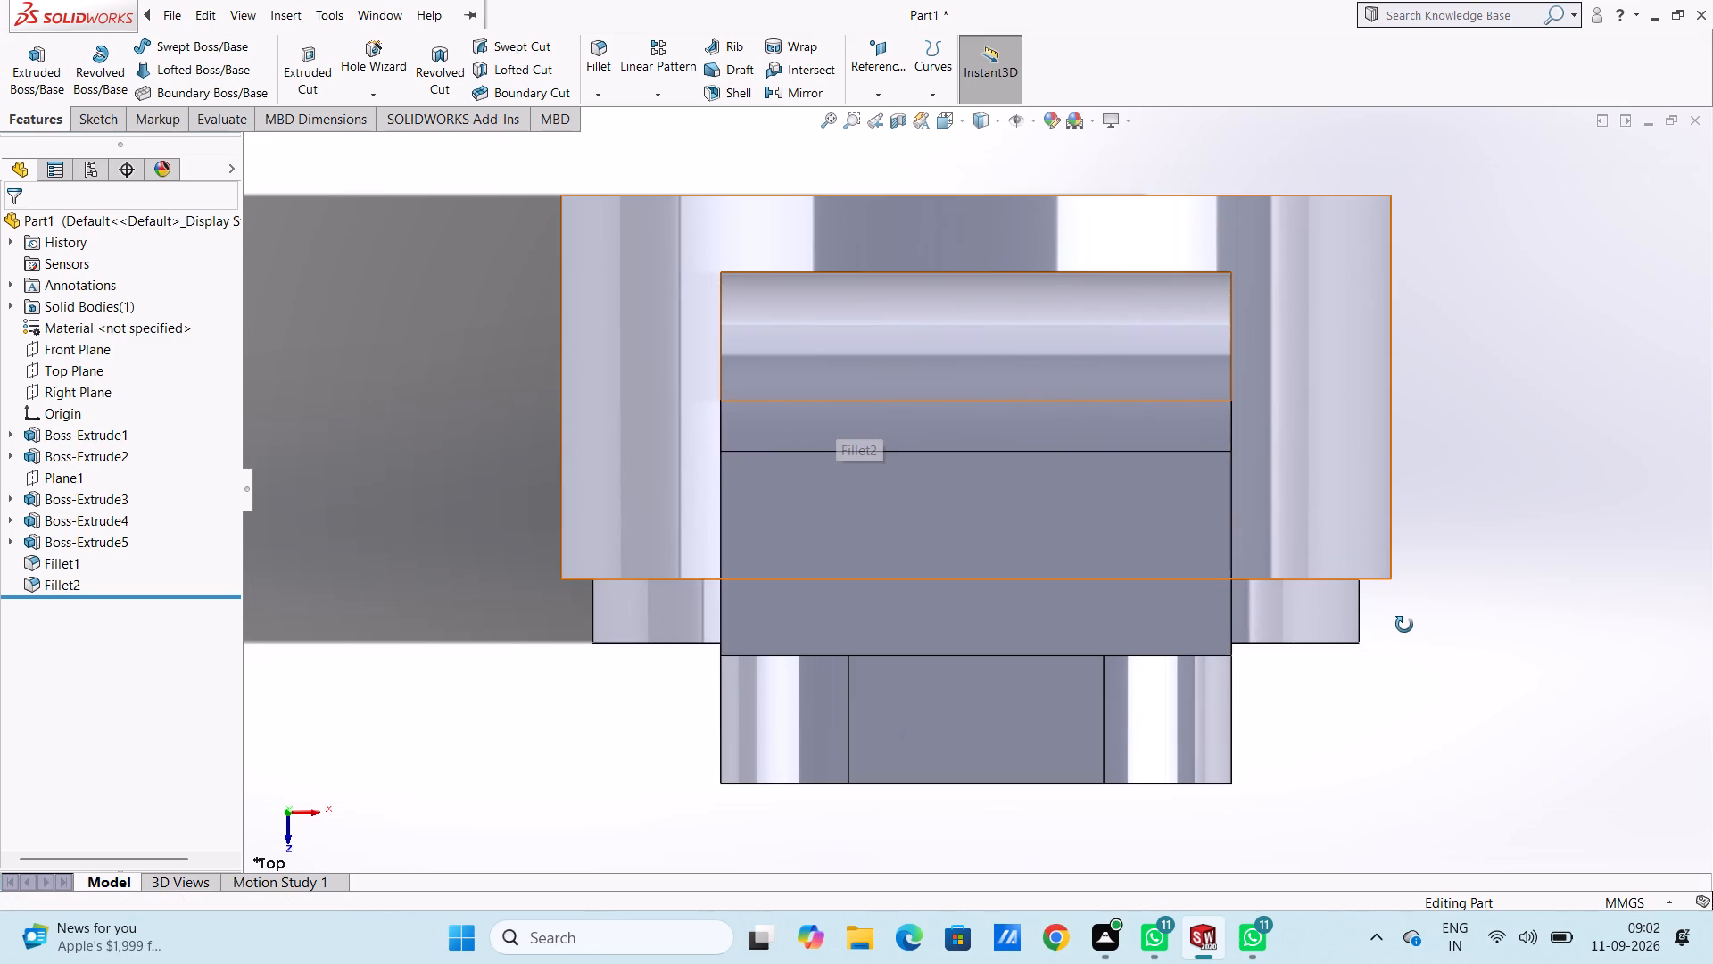
drag(1404, 625, 1307, 329)
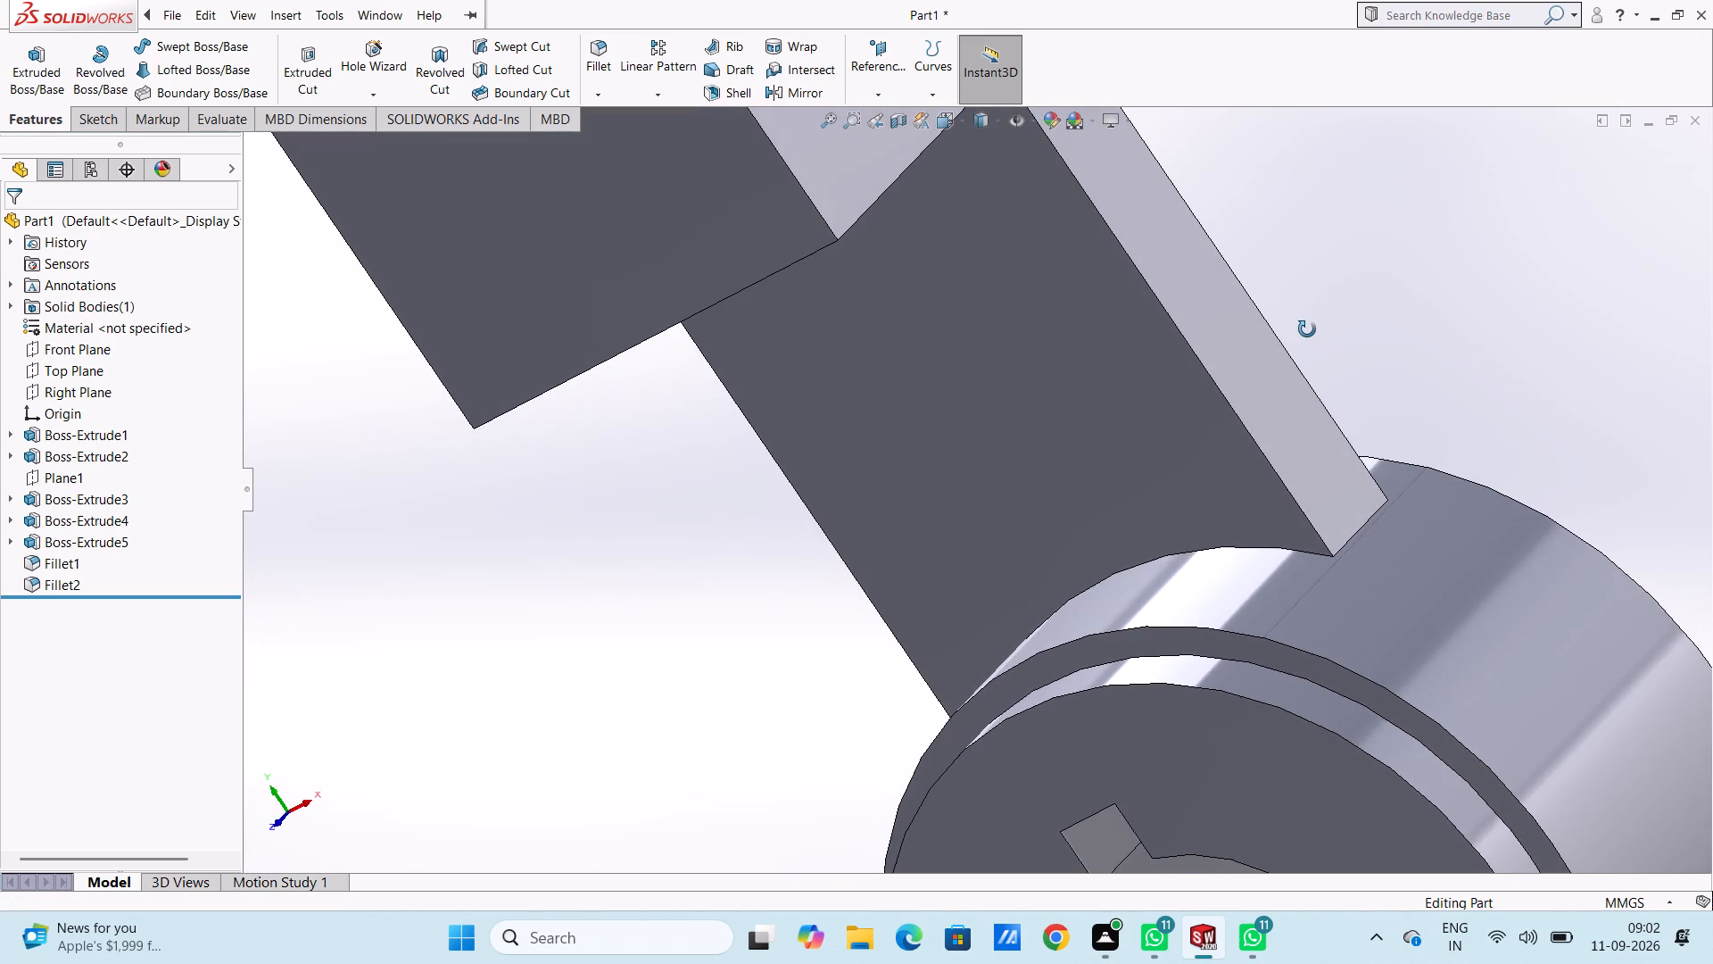
scroll(1307, 329, left, 1)
scroll(1307, 329, right, 1)
ctrl+scroll(1307, 329, up, 6)
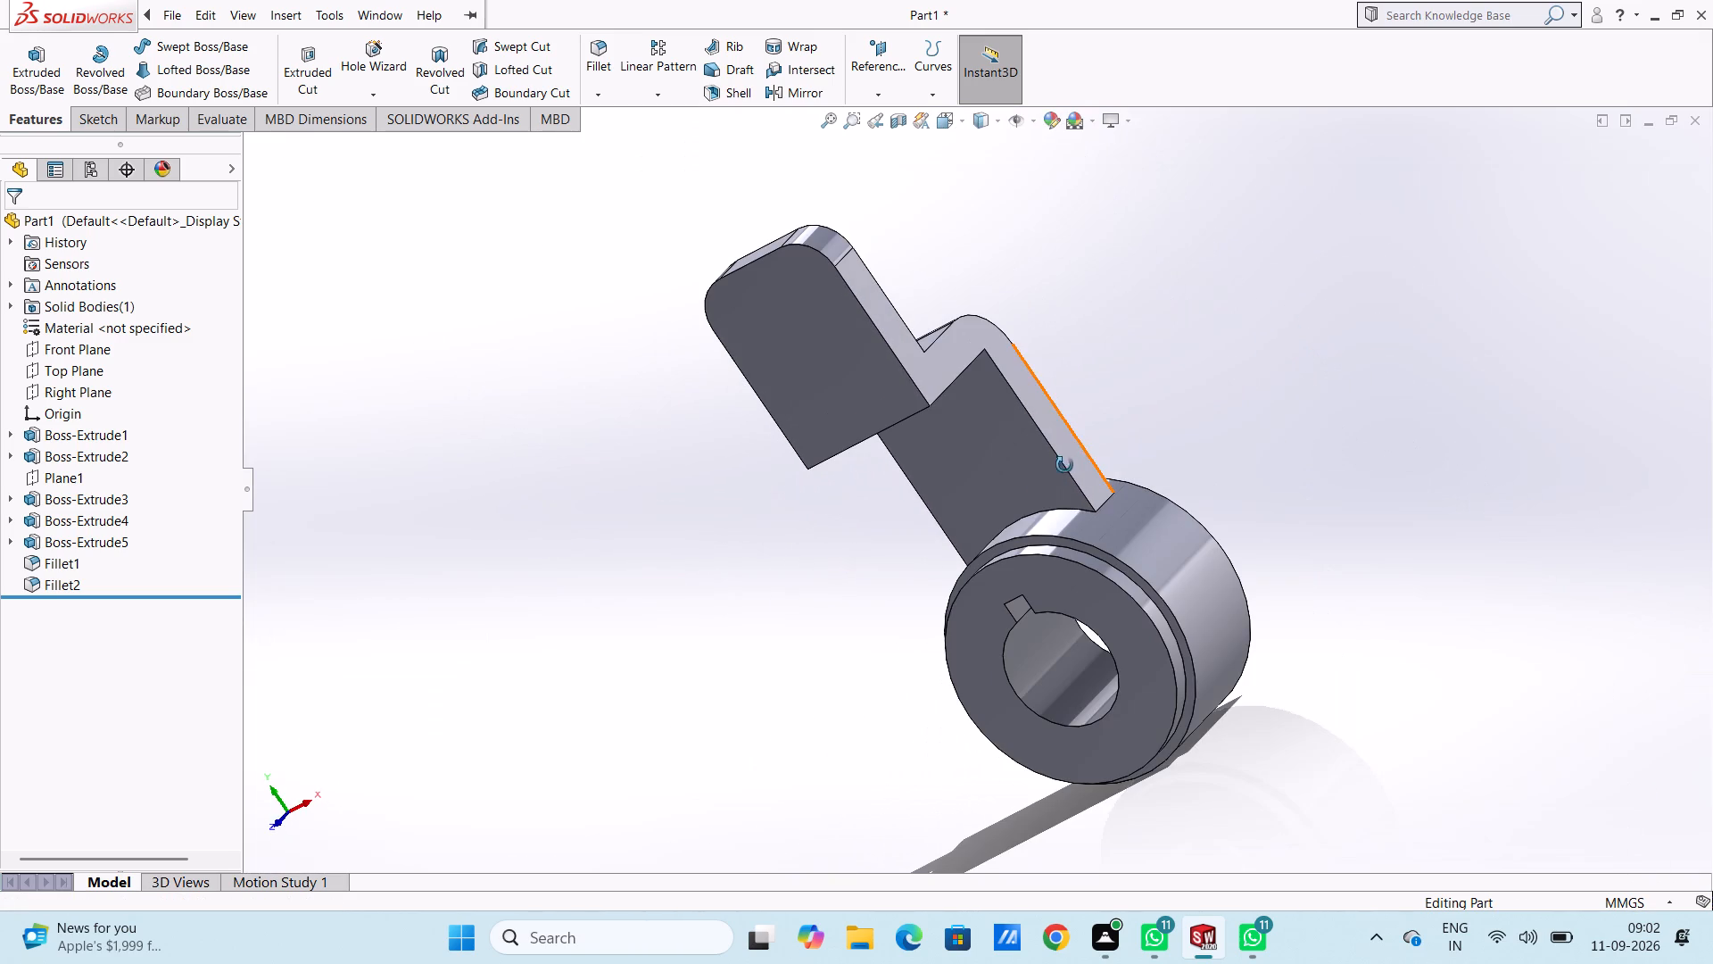
drag(1044, 478, 1001, 371)
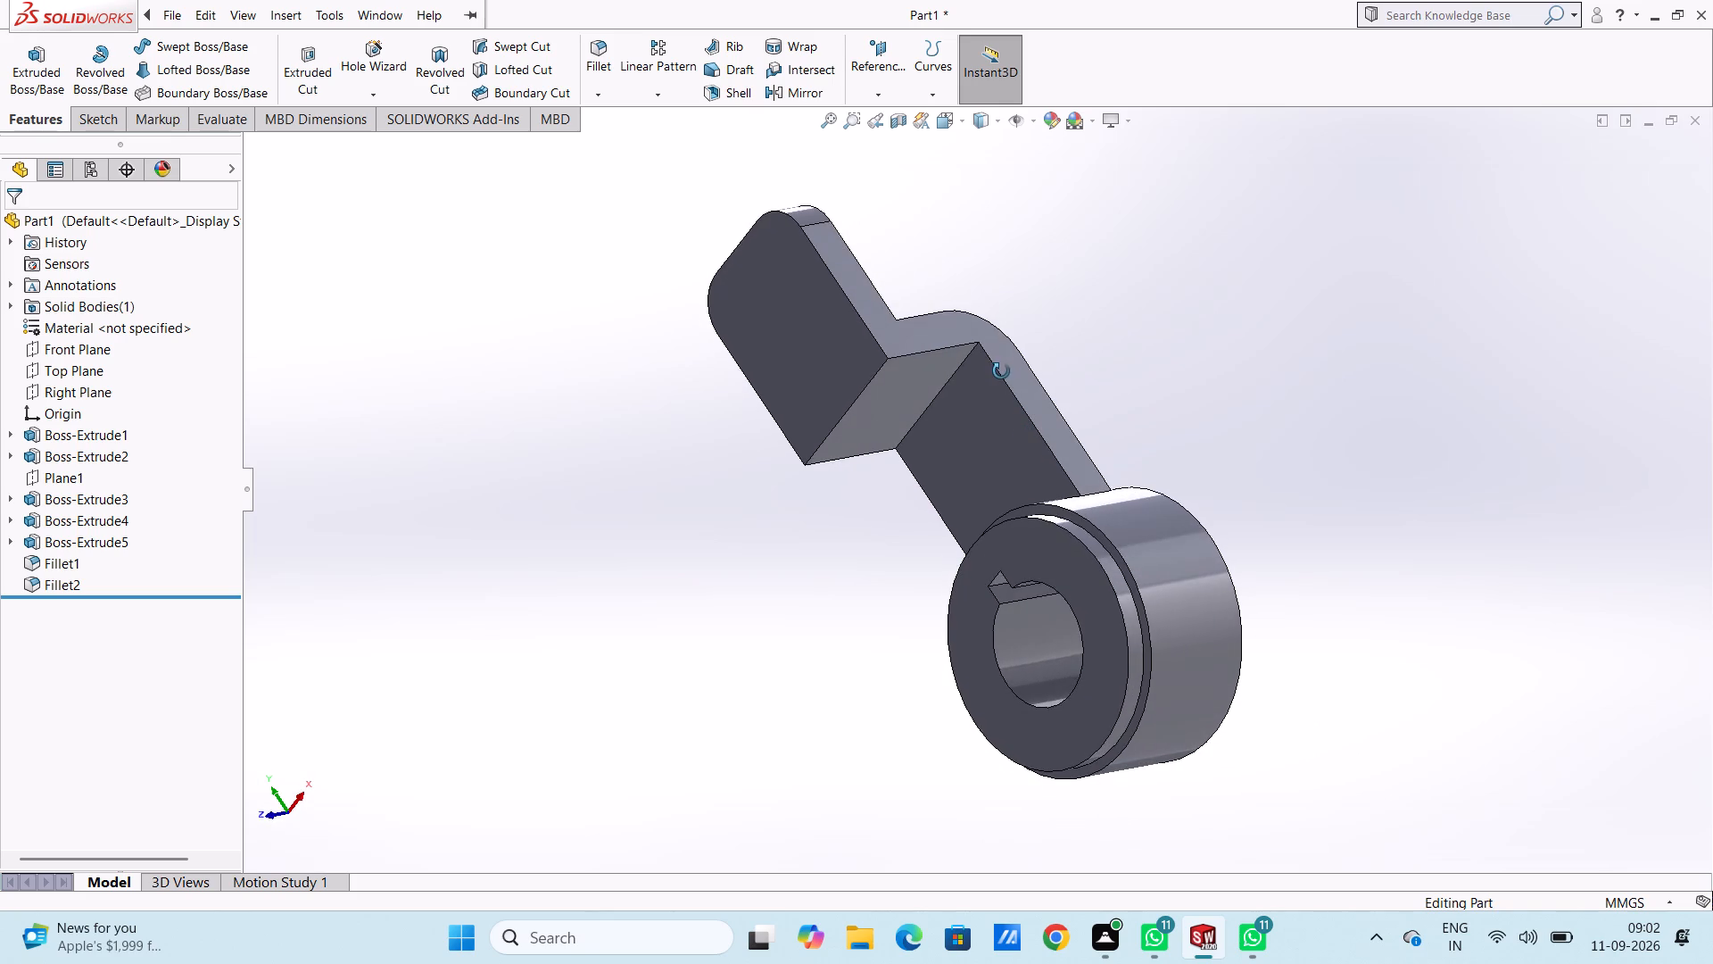
drag(1001, 371, 1004, 379)
key(Escape)
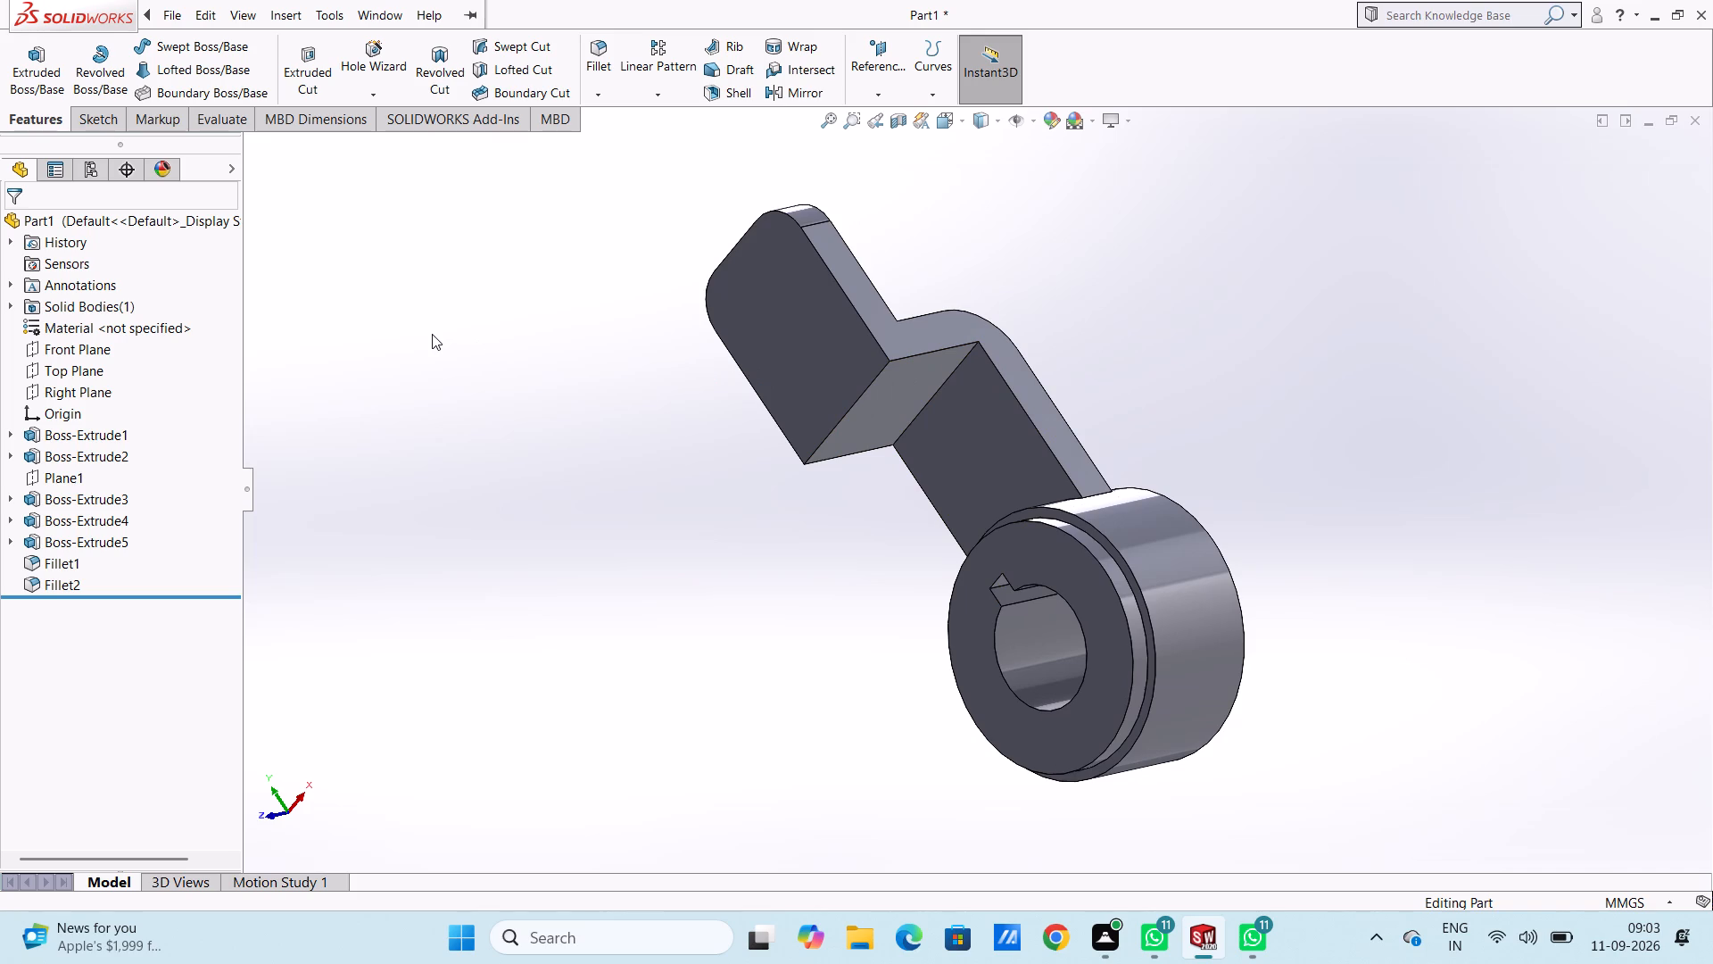
click(596, 59)
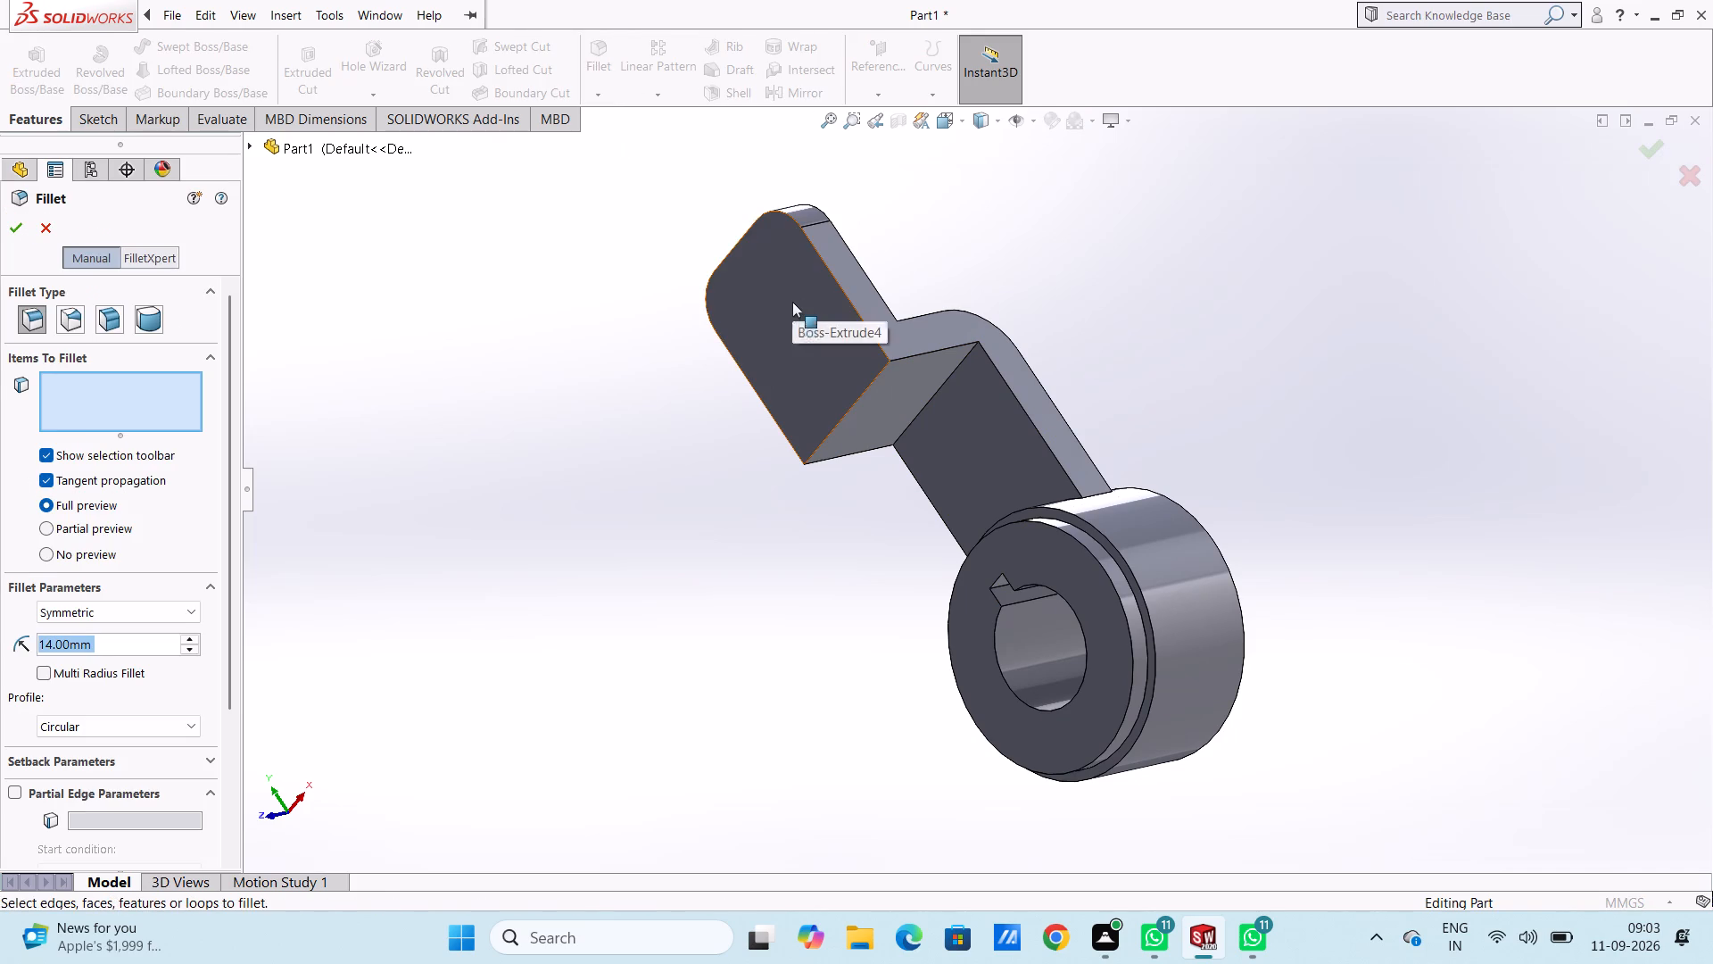
click(852, 405)
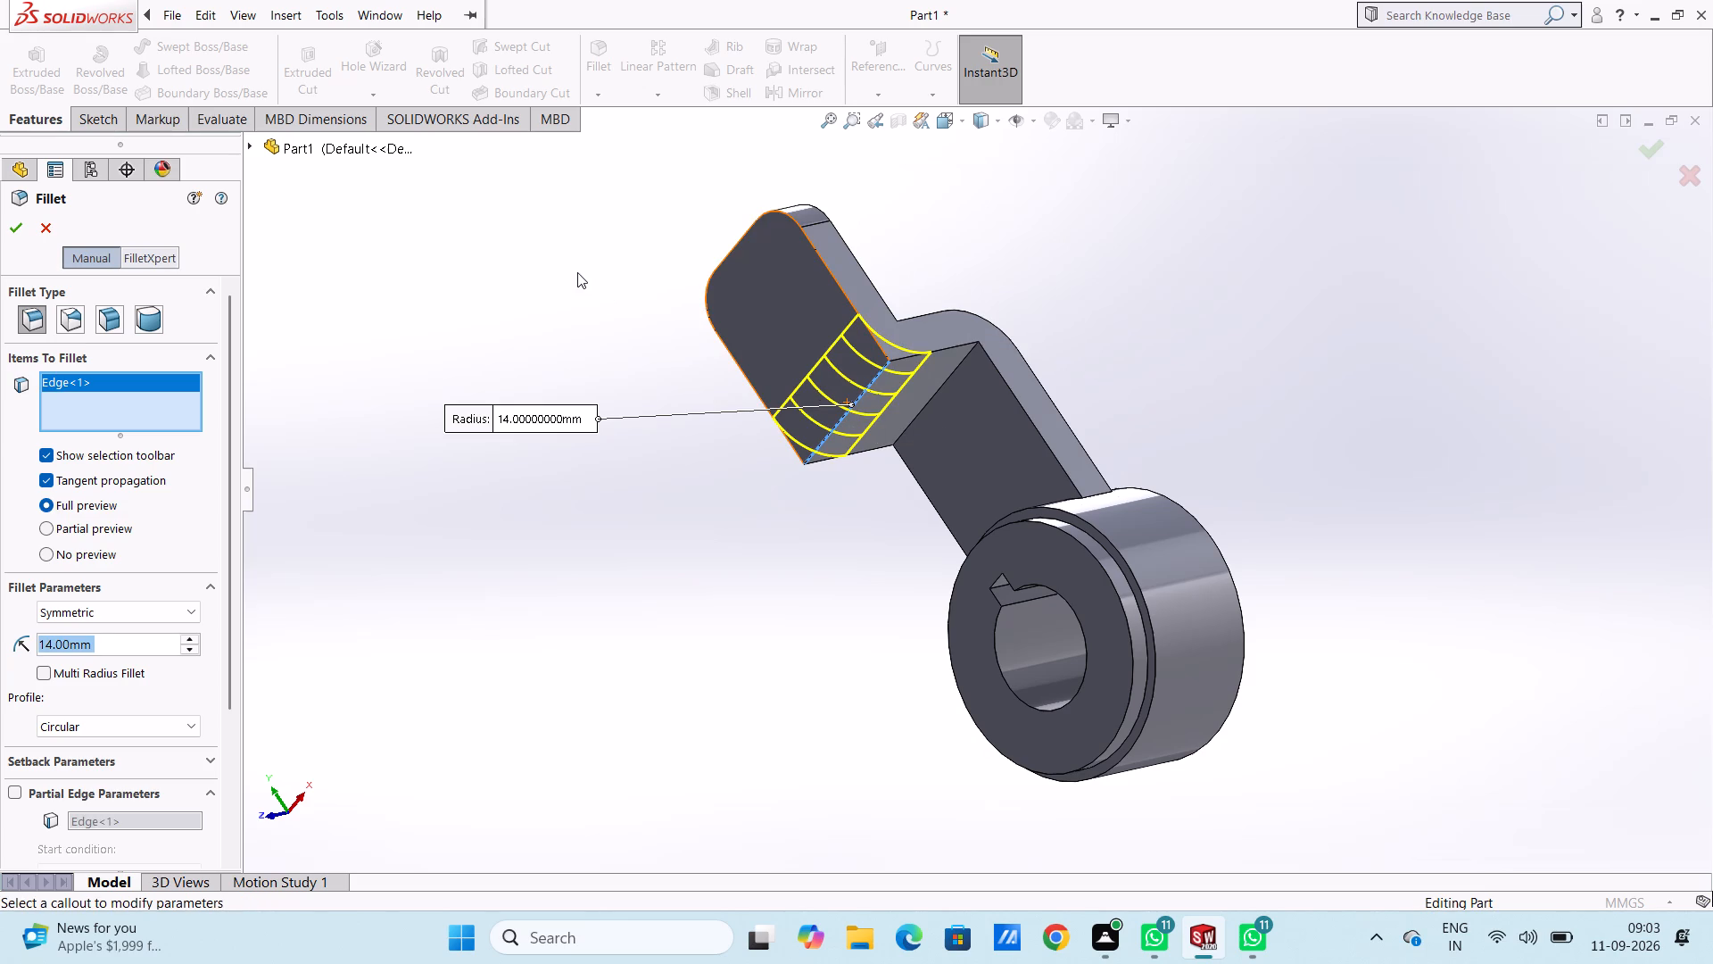
click(9, 235)
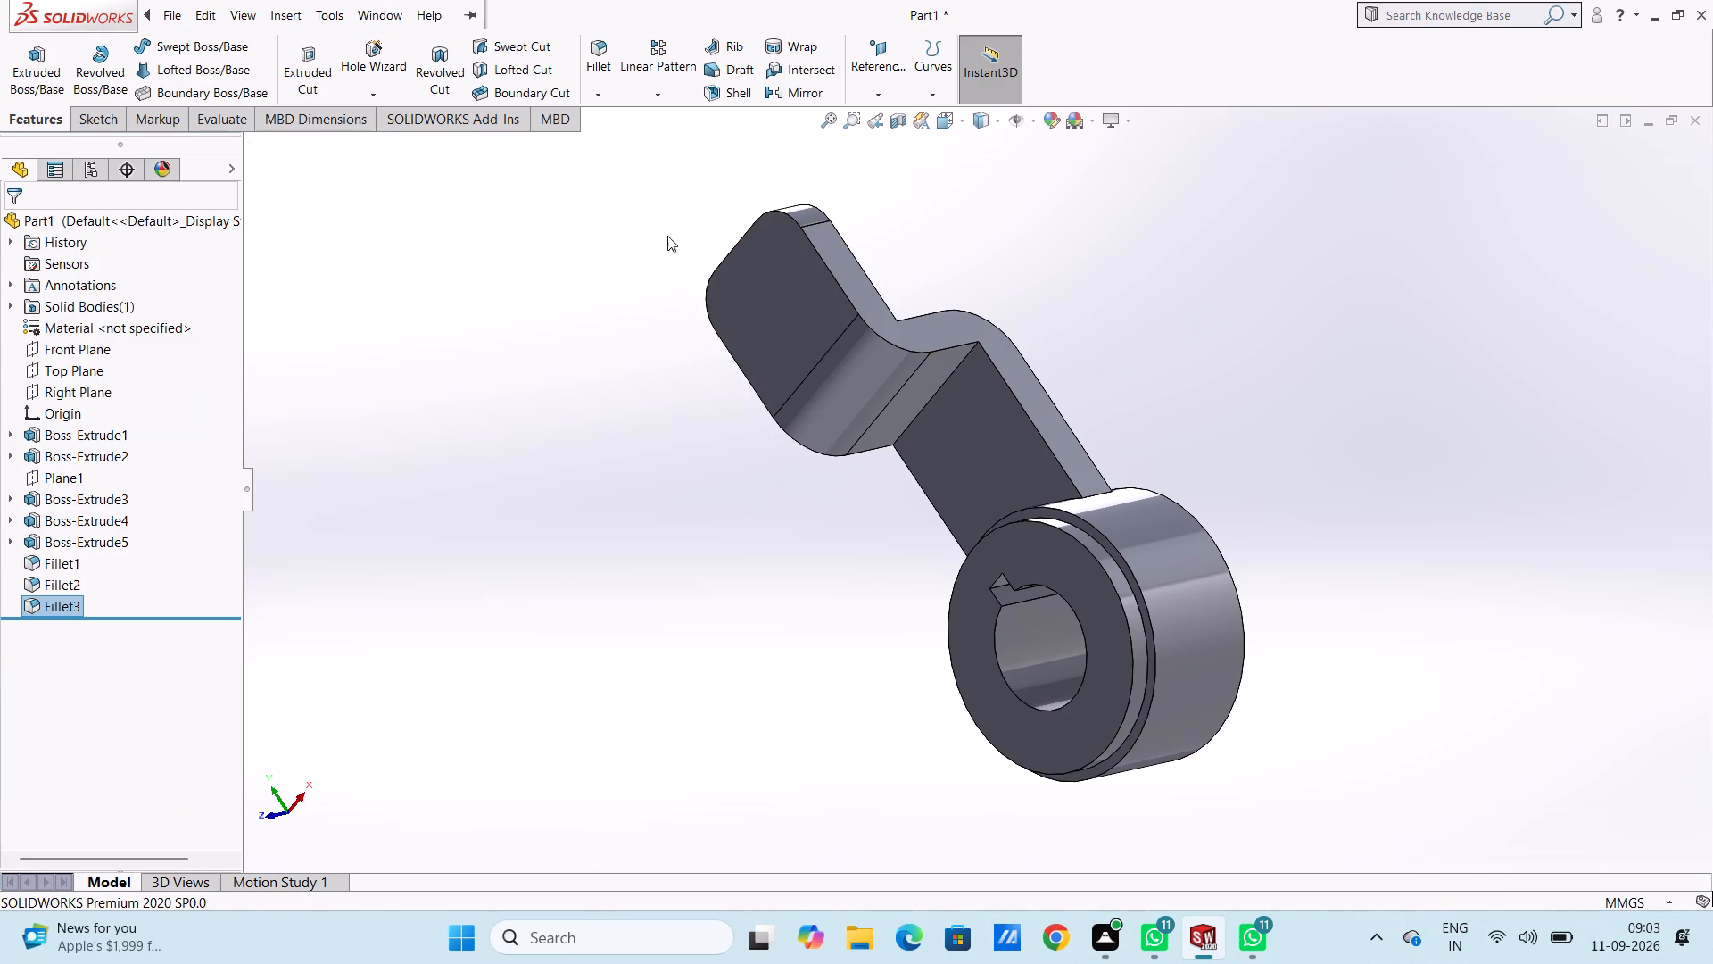
Fillet the inner bend edge between the flange's underside and the lower upright plate with a 4 mm radius.
click(603, 62)
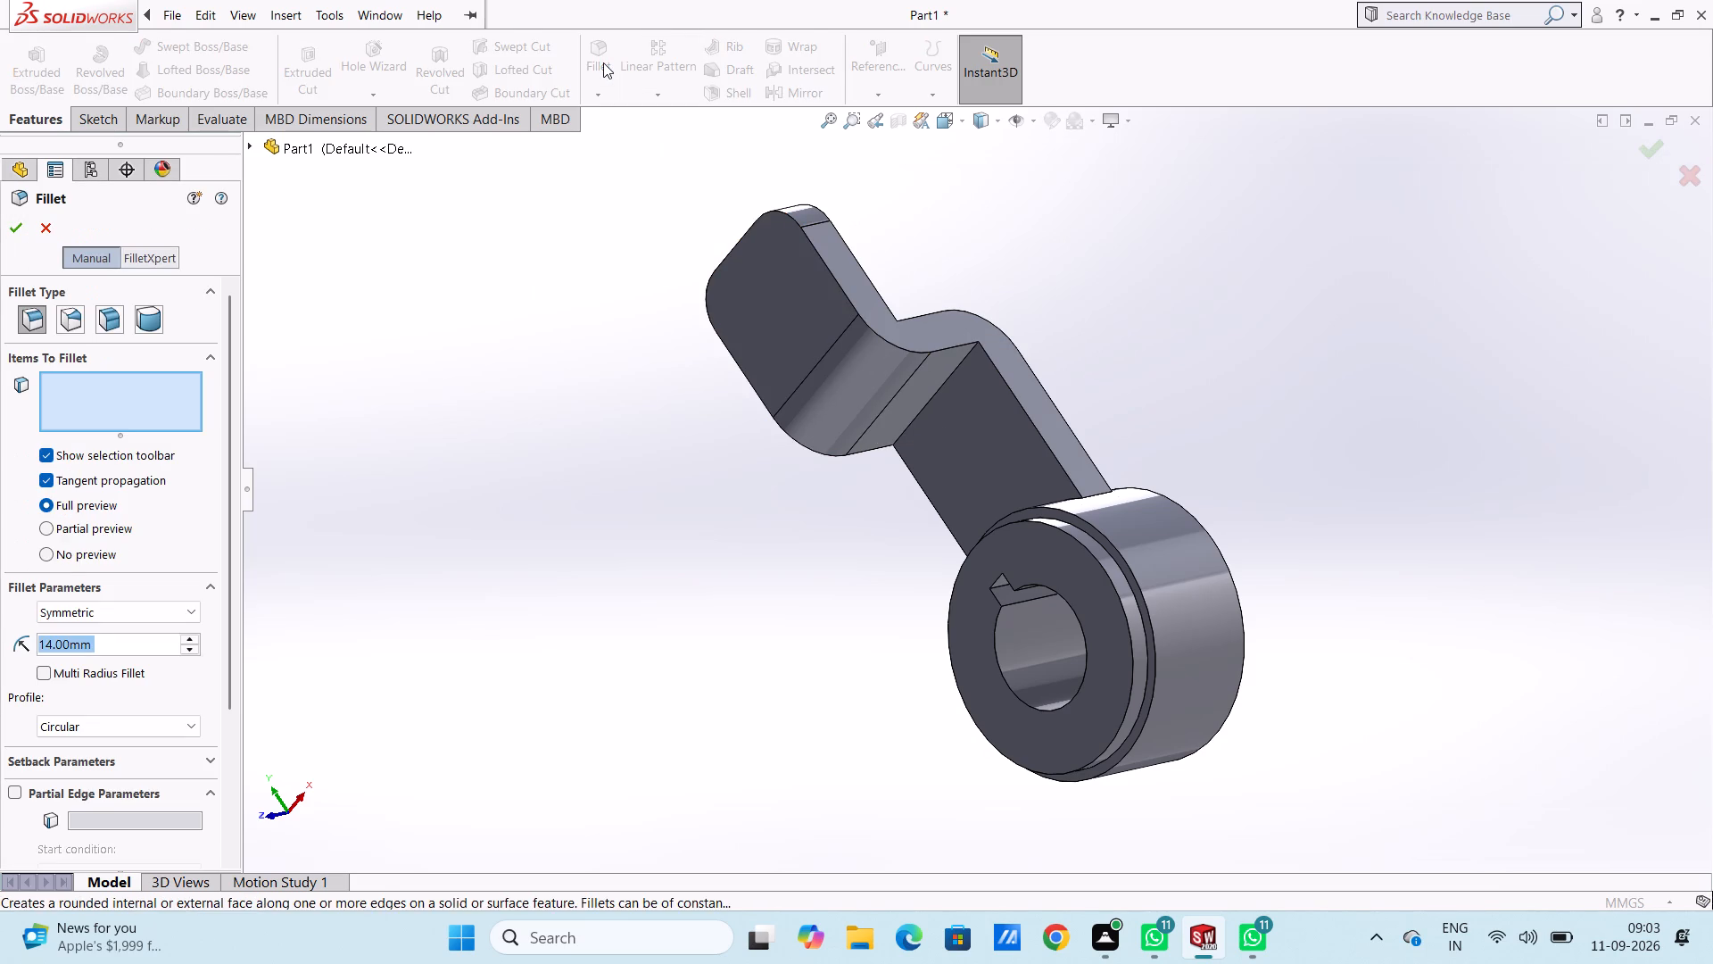
key(4)
key(Return)
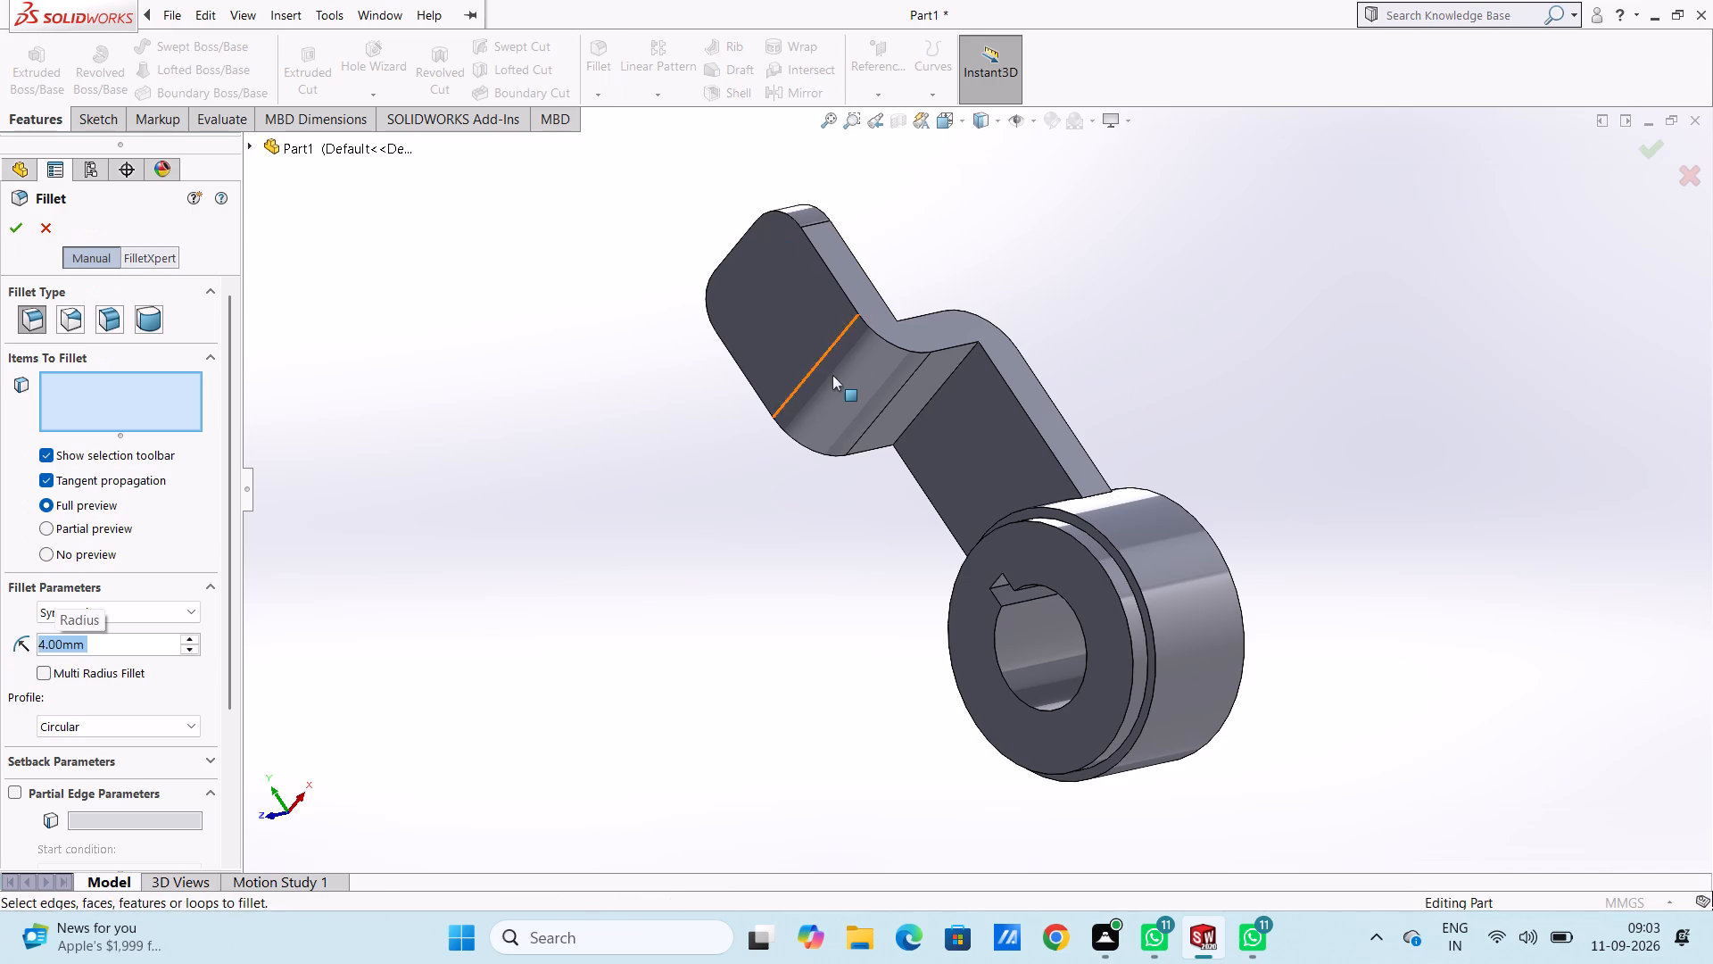
click(931, 403)
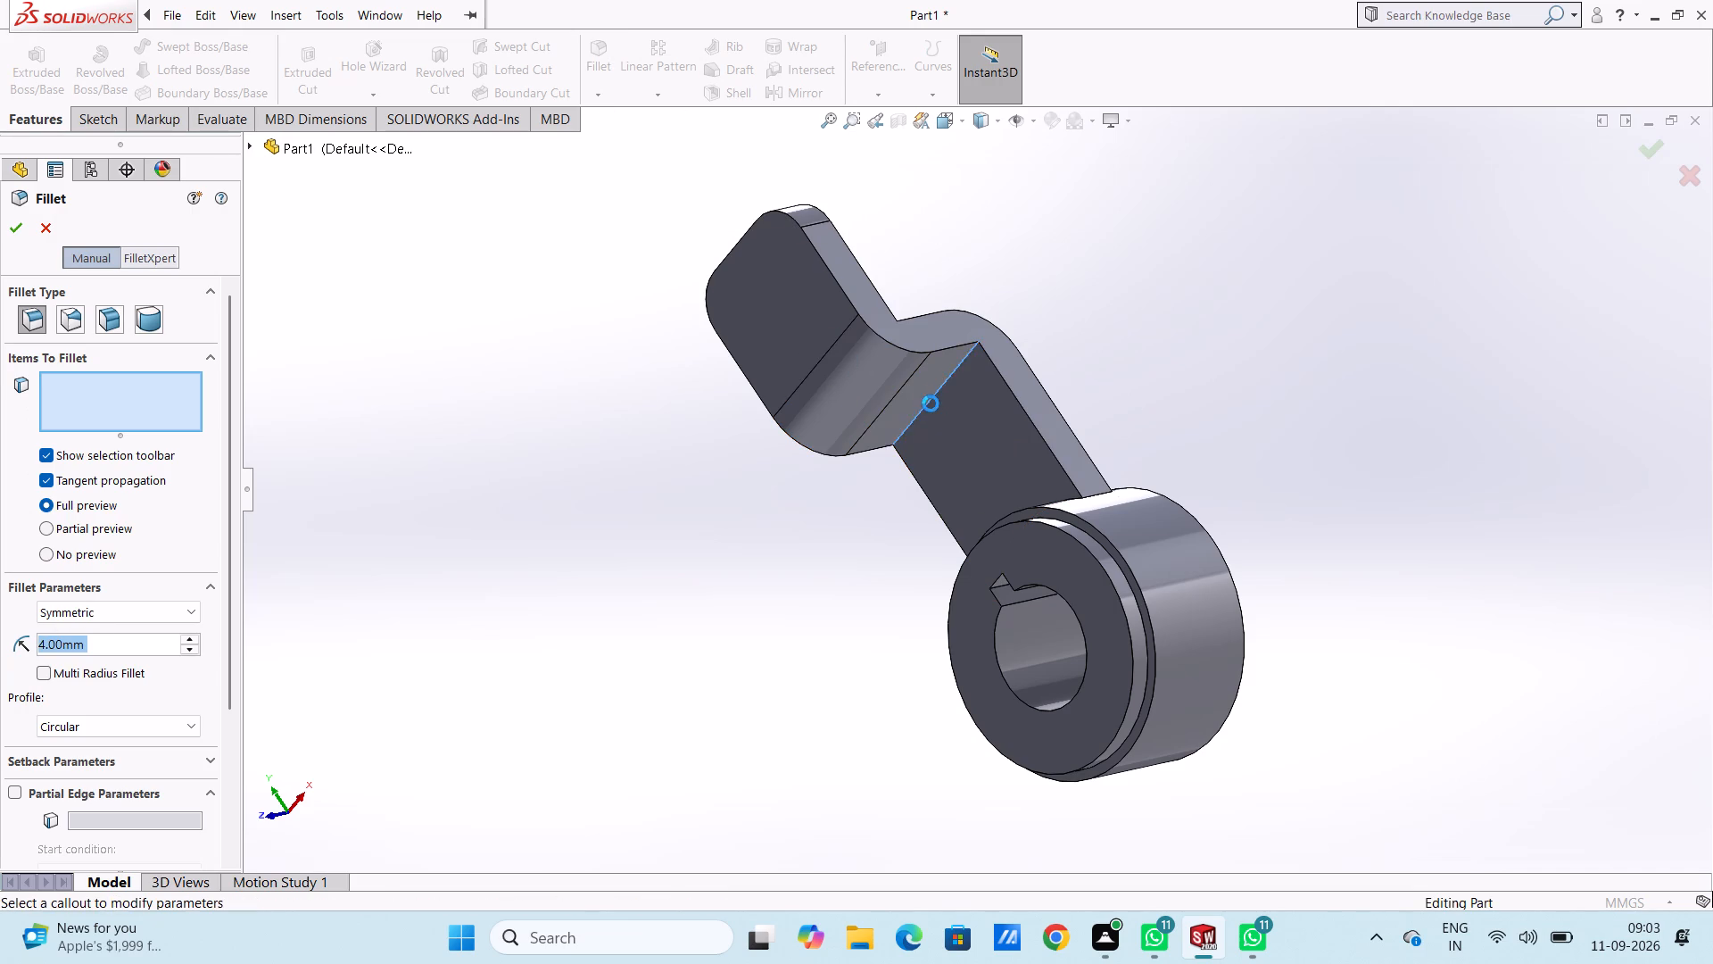
click(18, 228)
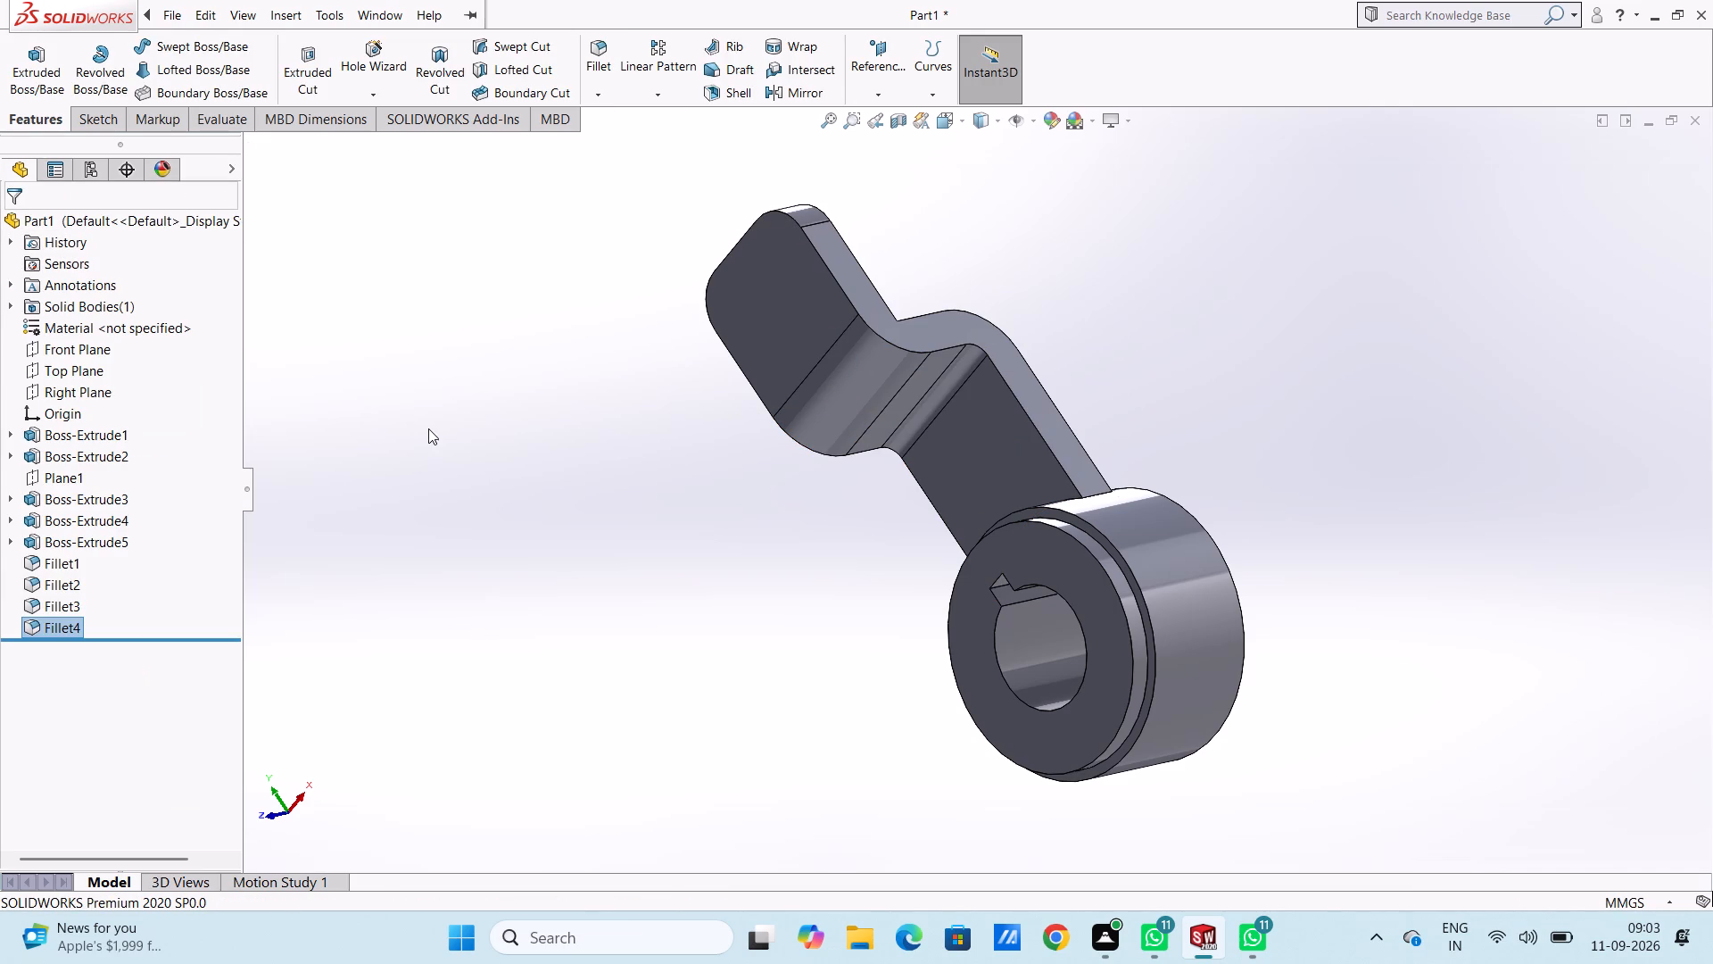
Fillet the inner bend edge between the flange's top face and the upper end plate's rear face with a 4 mm radius.
key(ctrl+1)
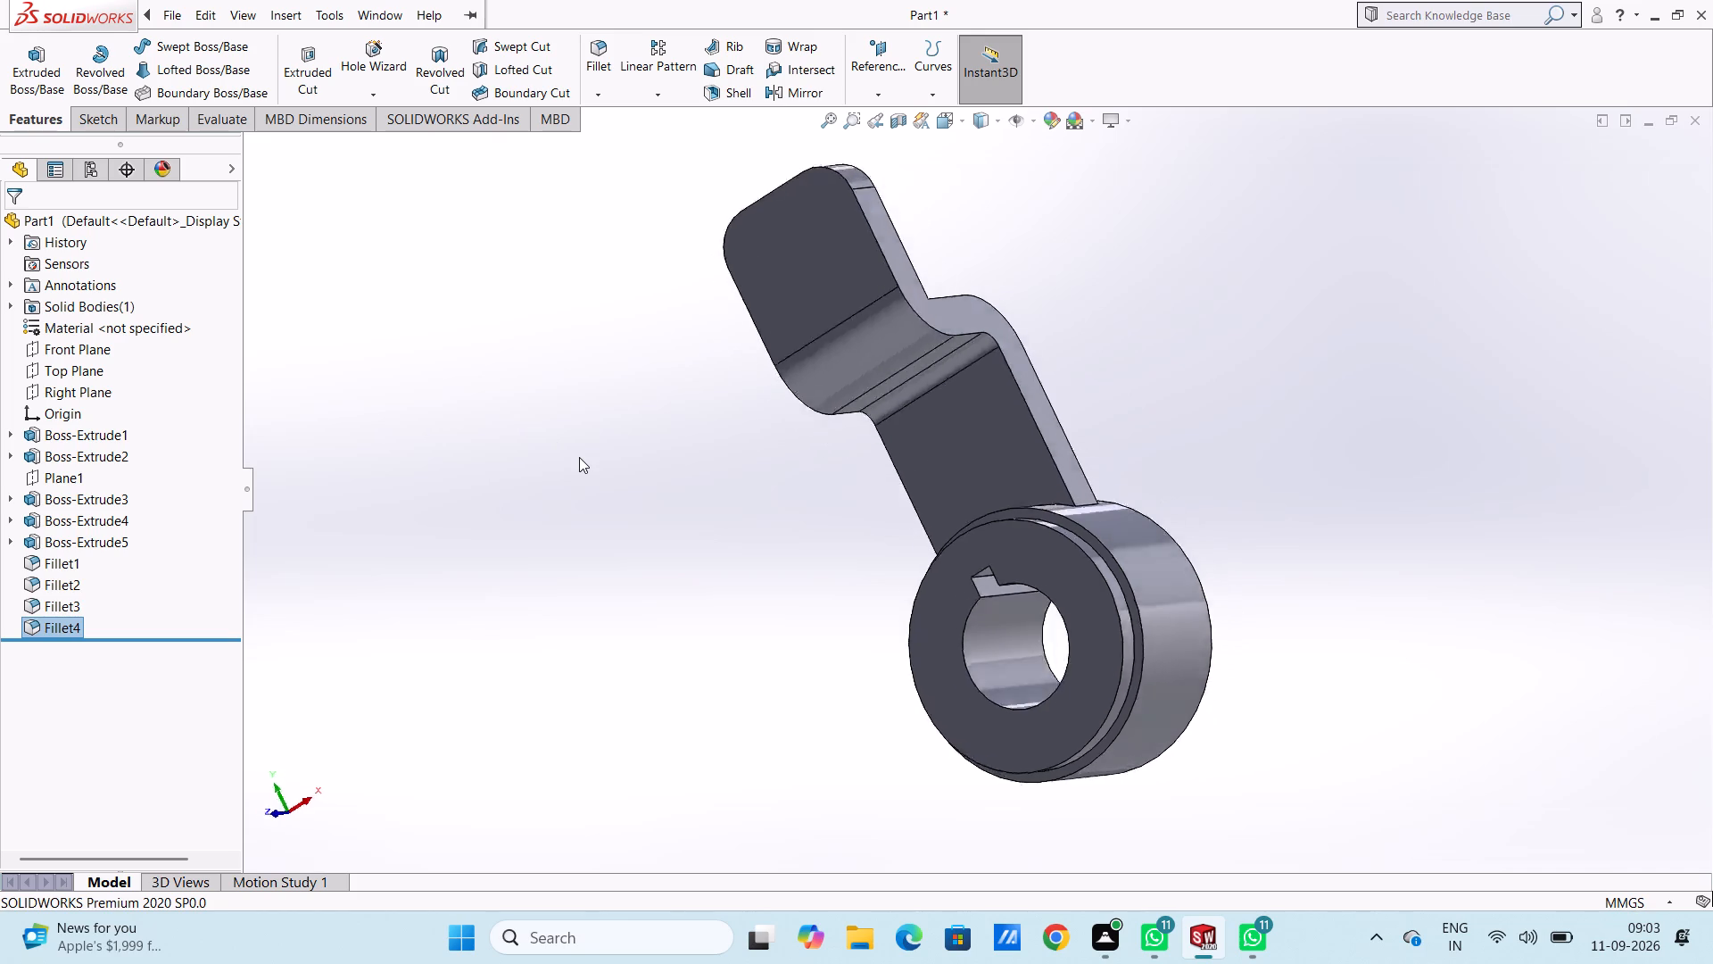
key(ctrl+2)
key(ctrl+3)
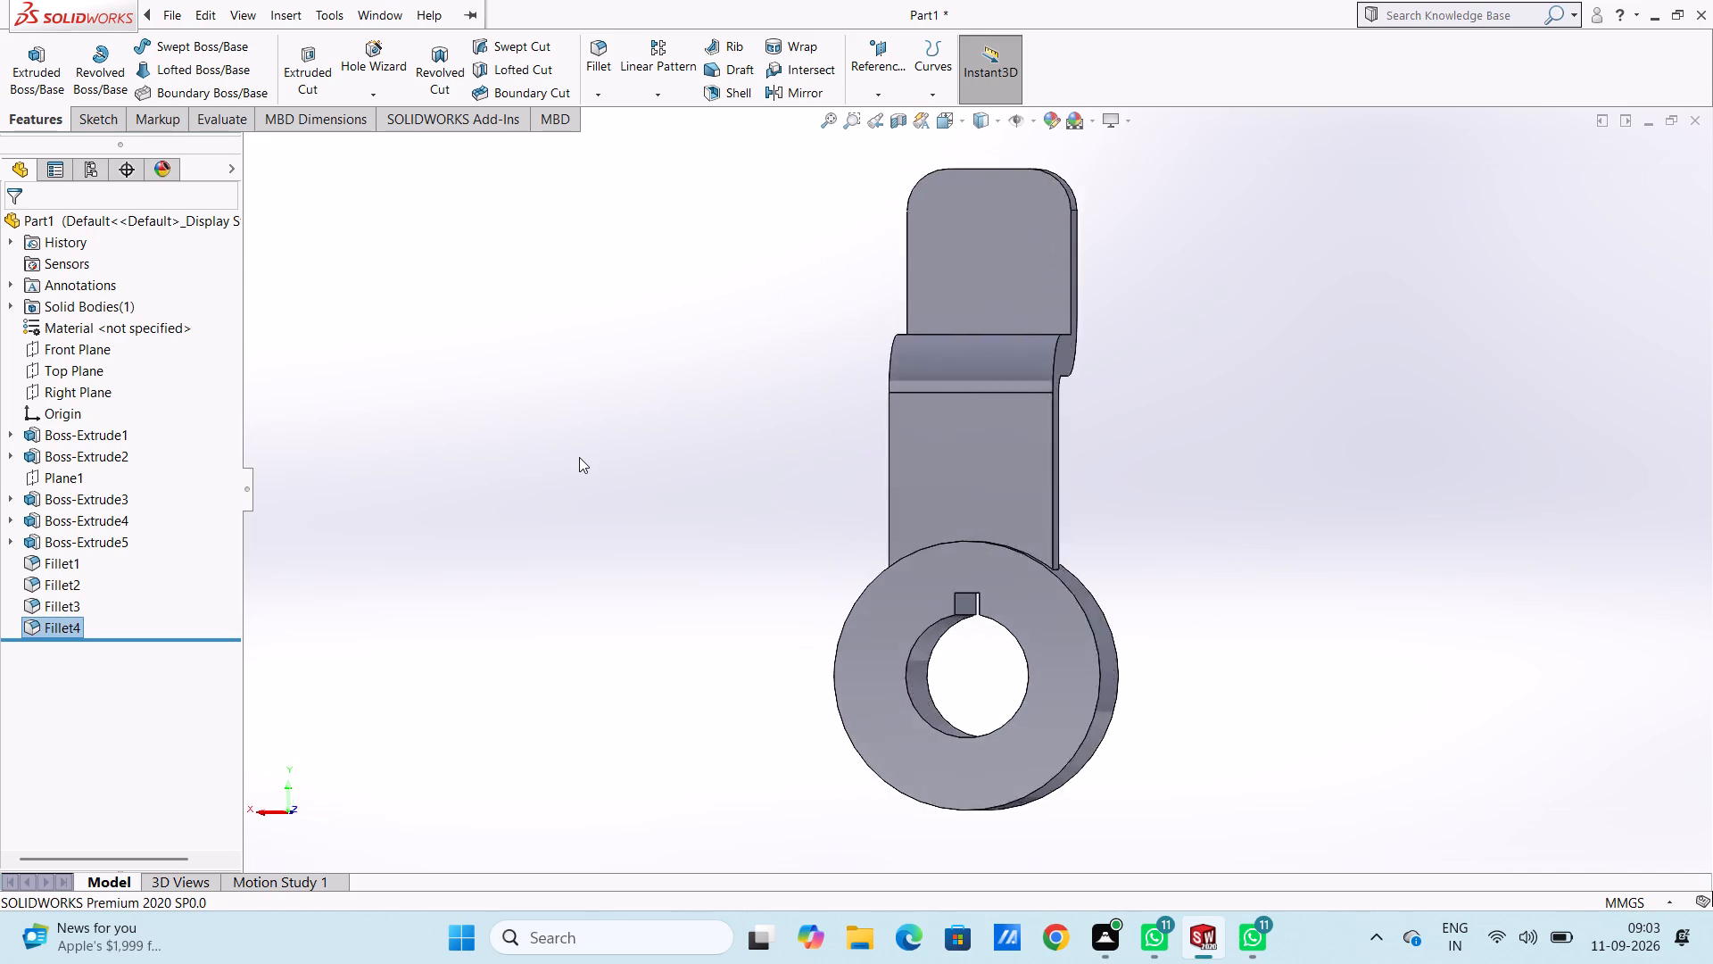
key(ctrl+4)
key(ctrl+5)
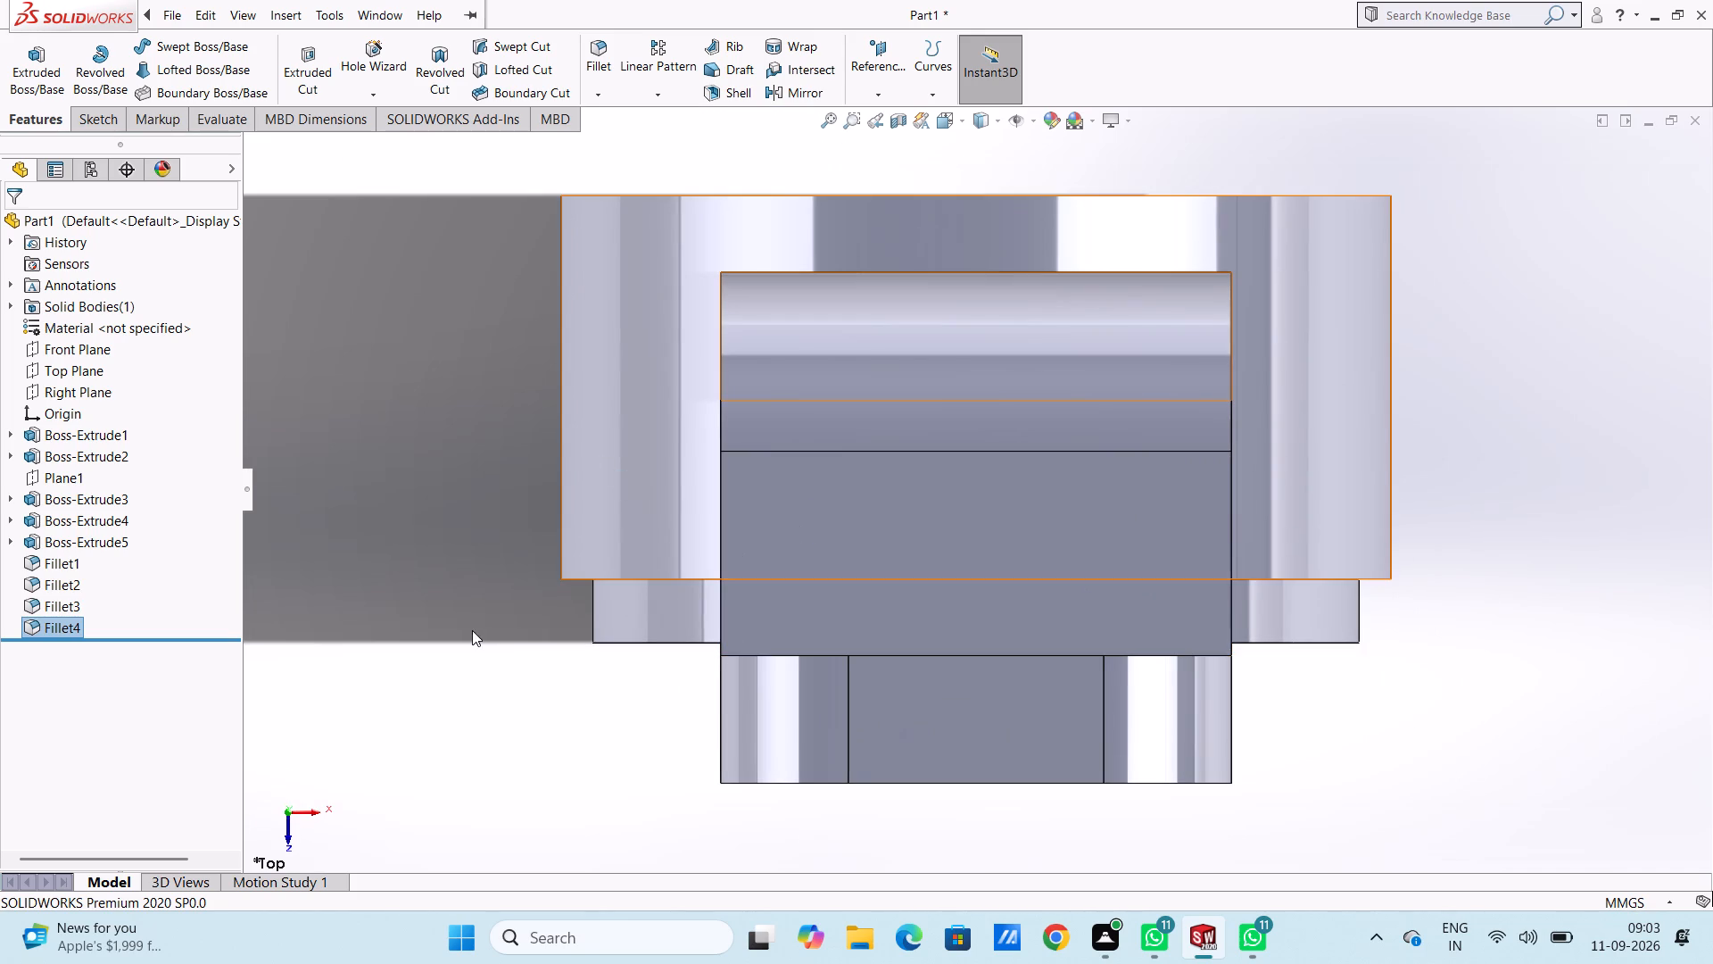
right_click(448, 611)
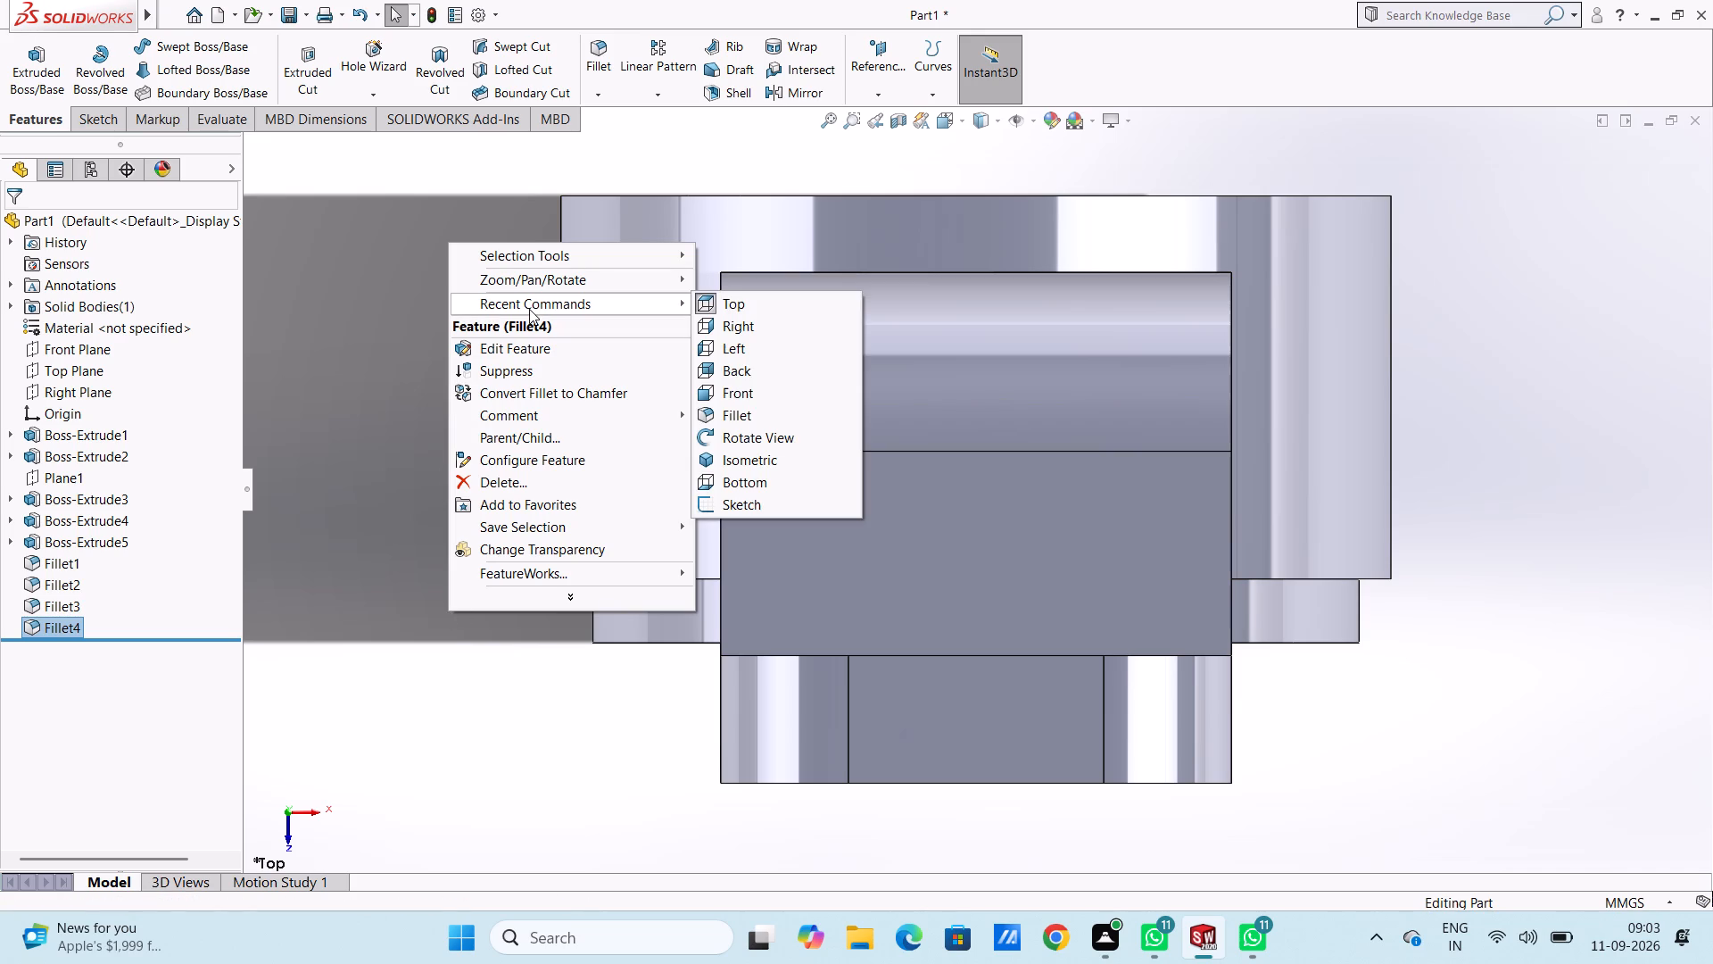
click(529, 309)
click(528, 280)
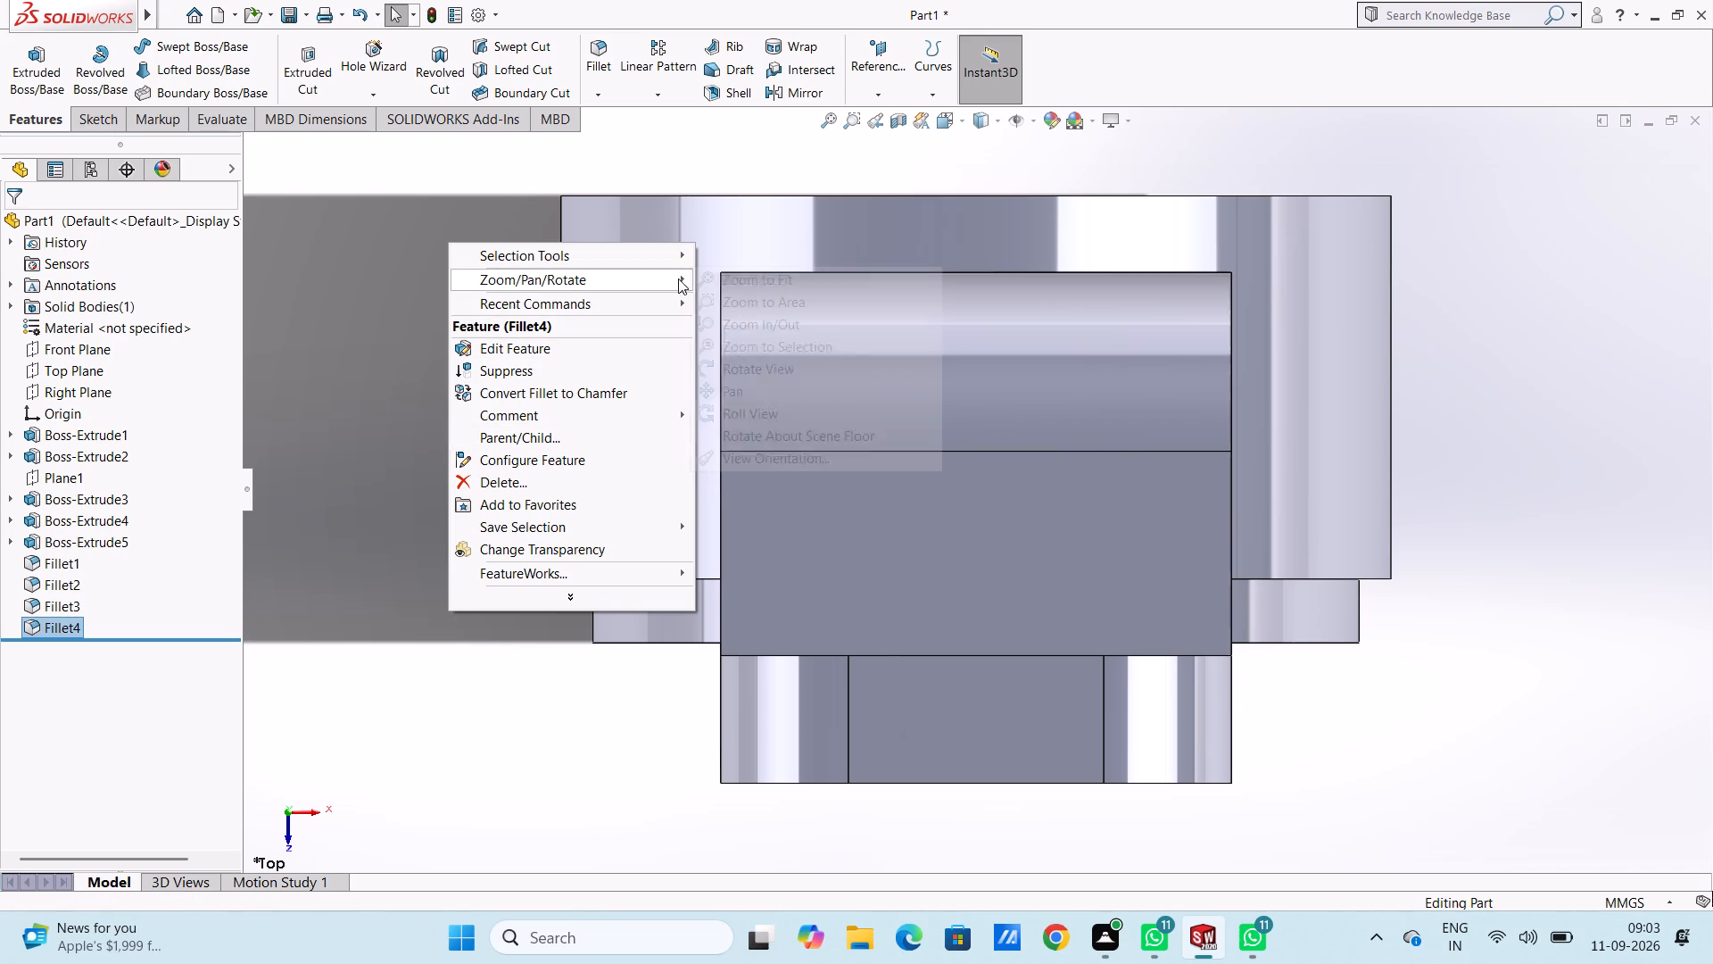
click(739, 366)
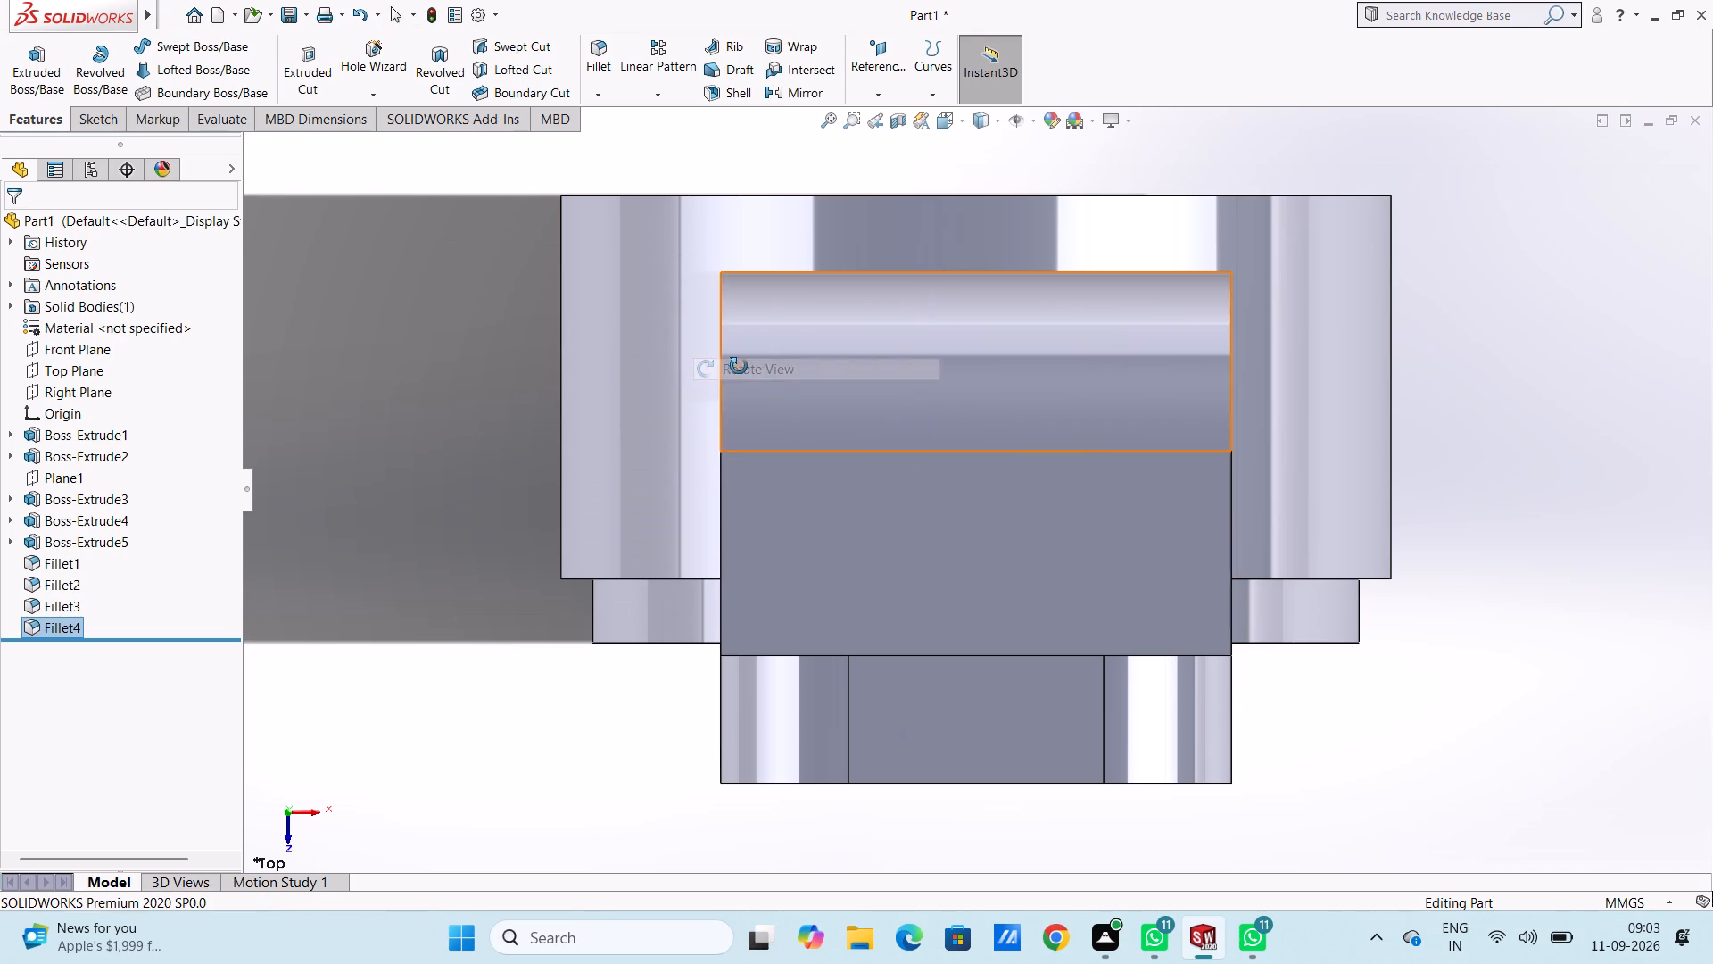
drag(356, 392, 359, 460)
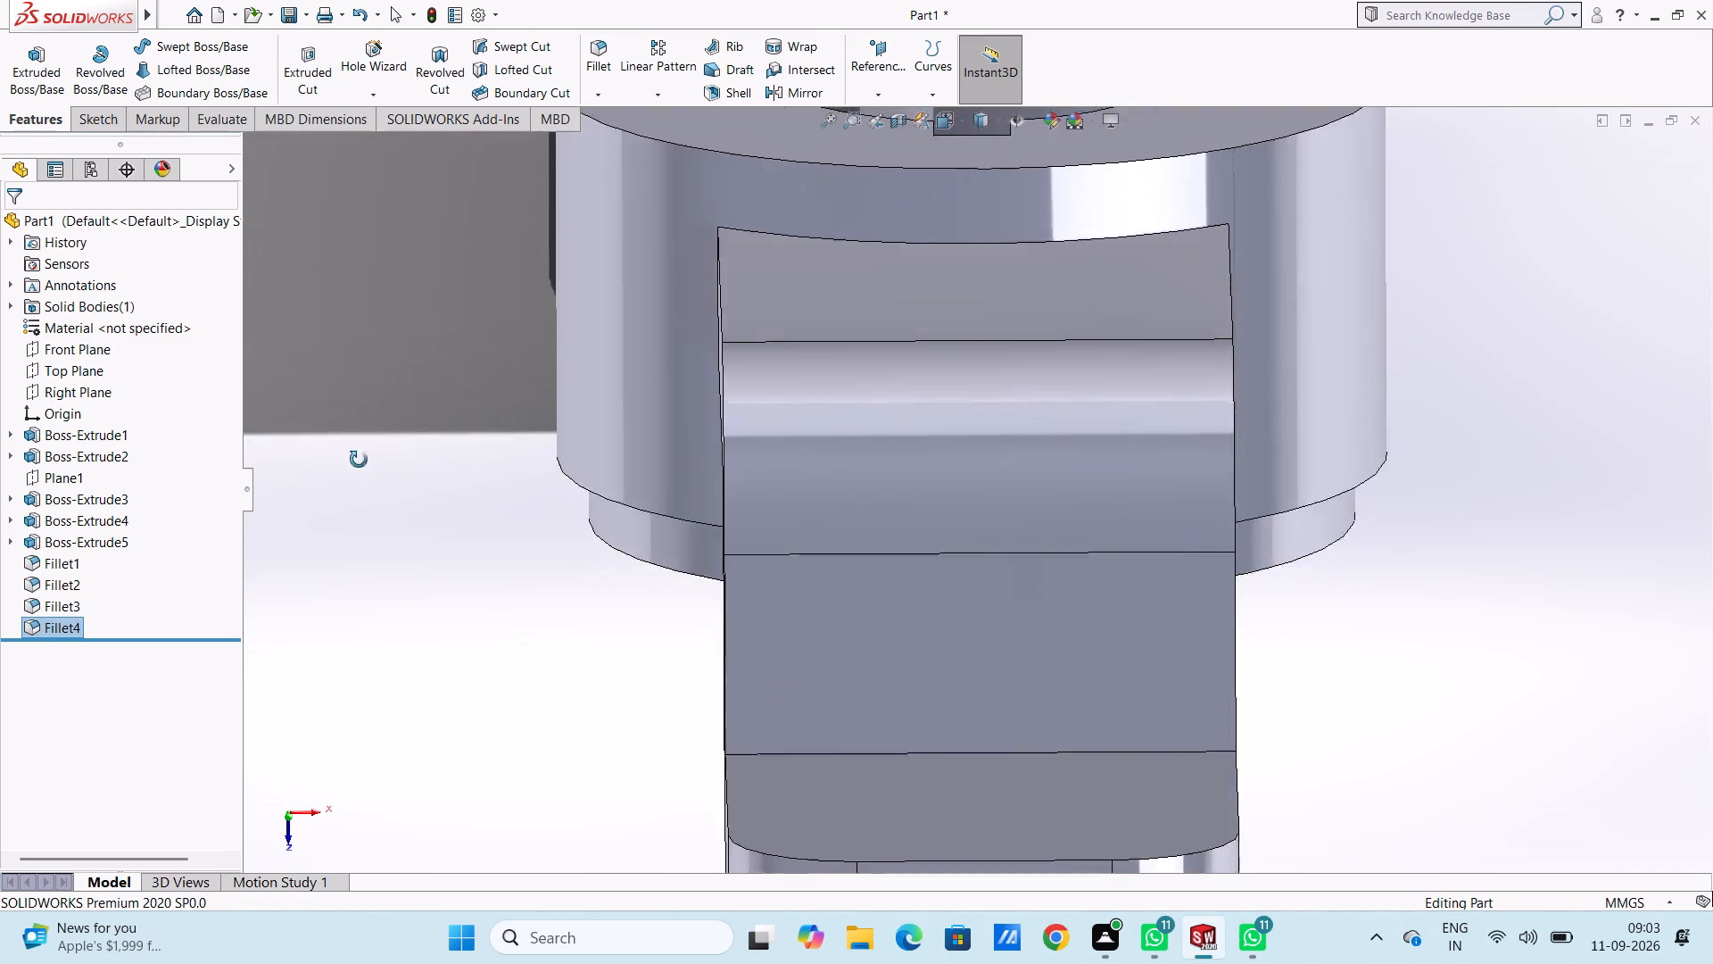
drag(359, 460, 360, 470)
ctrl+scroll(360, 470, up, 4)
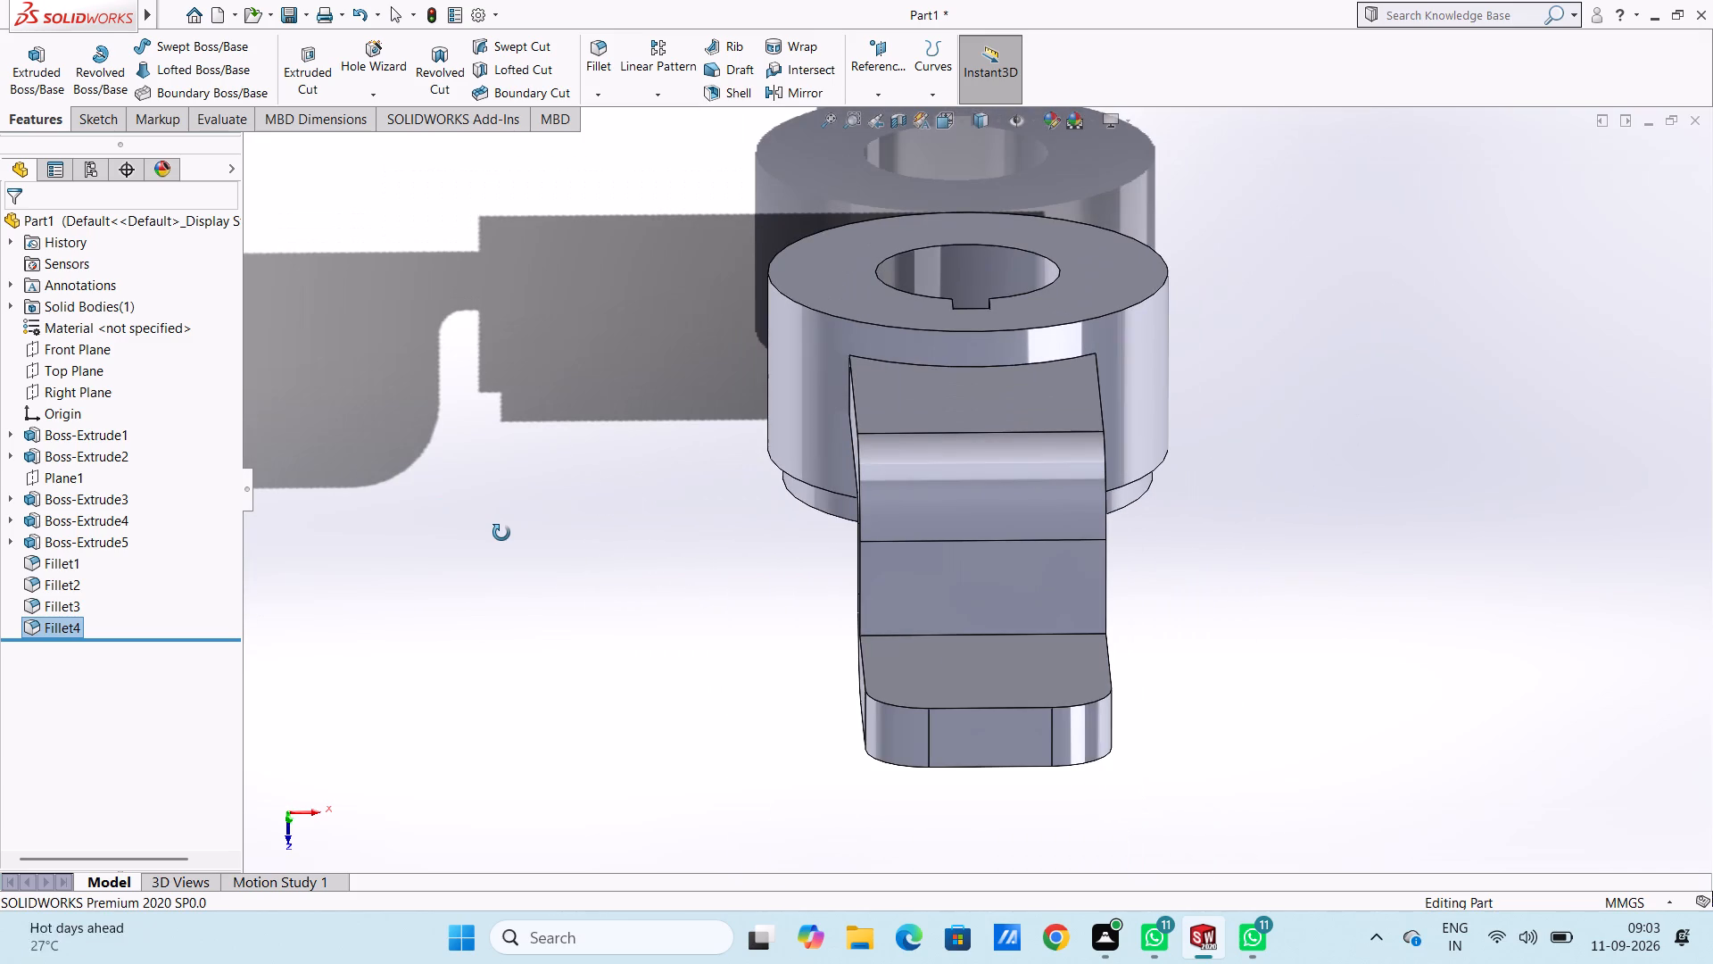
key(Escape)
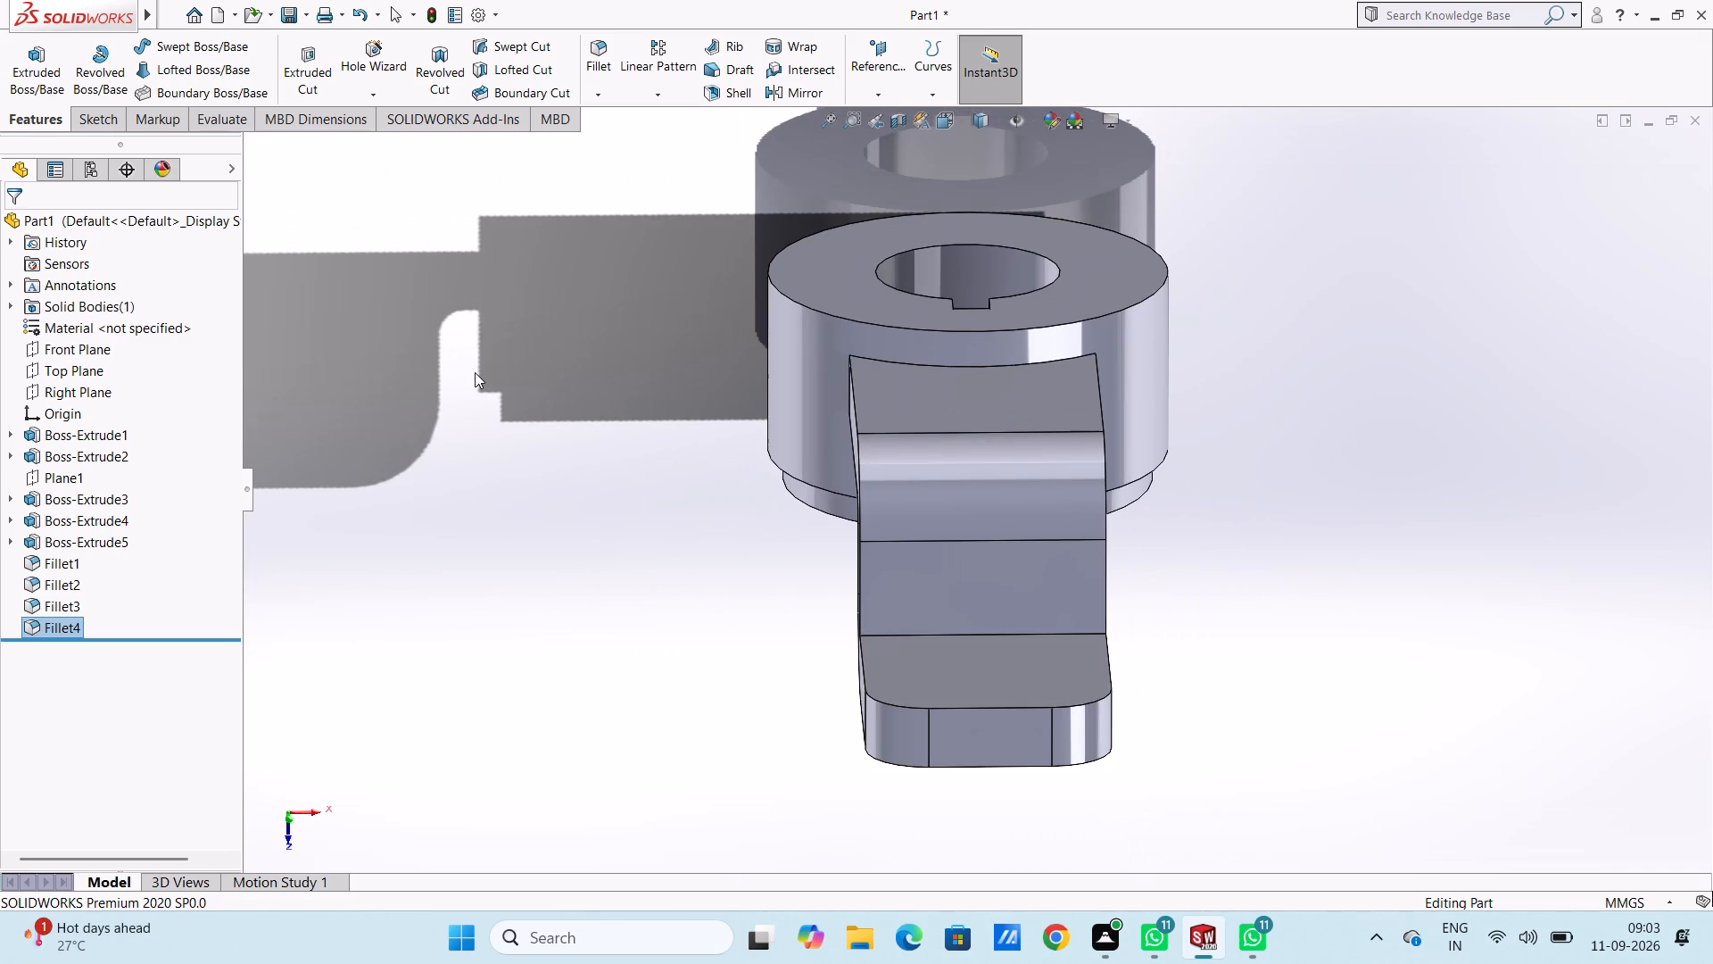
click(601, 67)
click(933, 637)
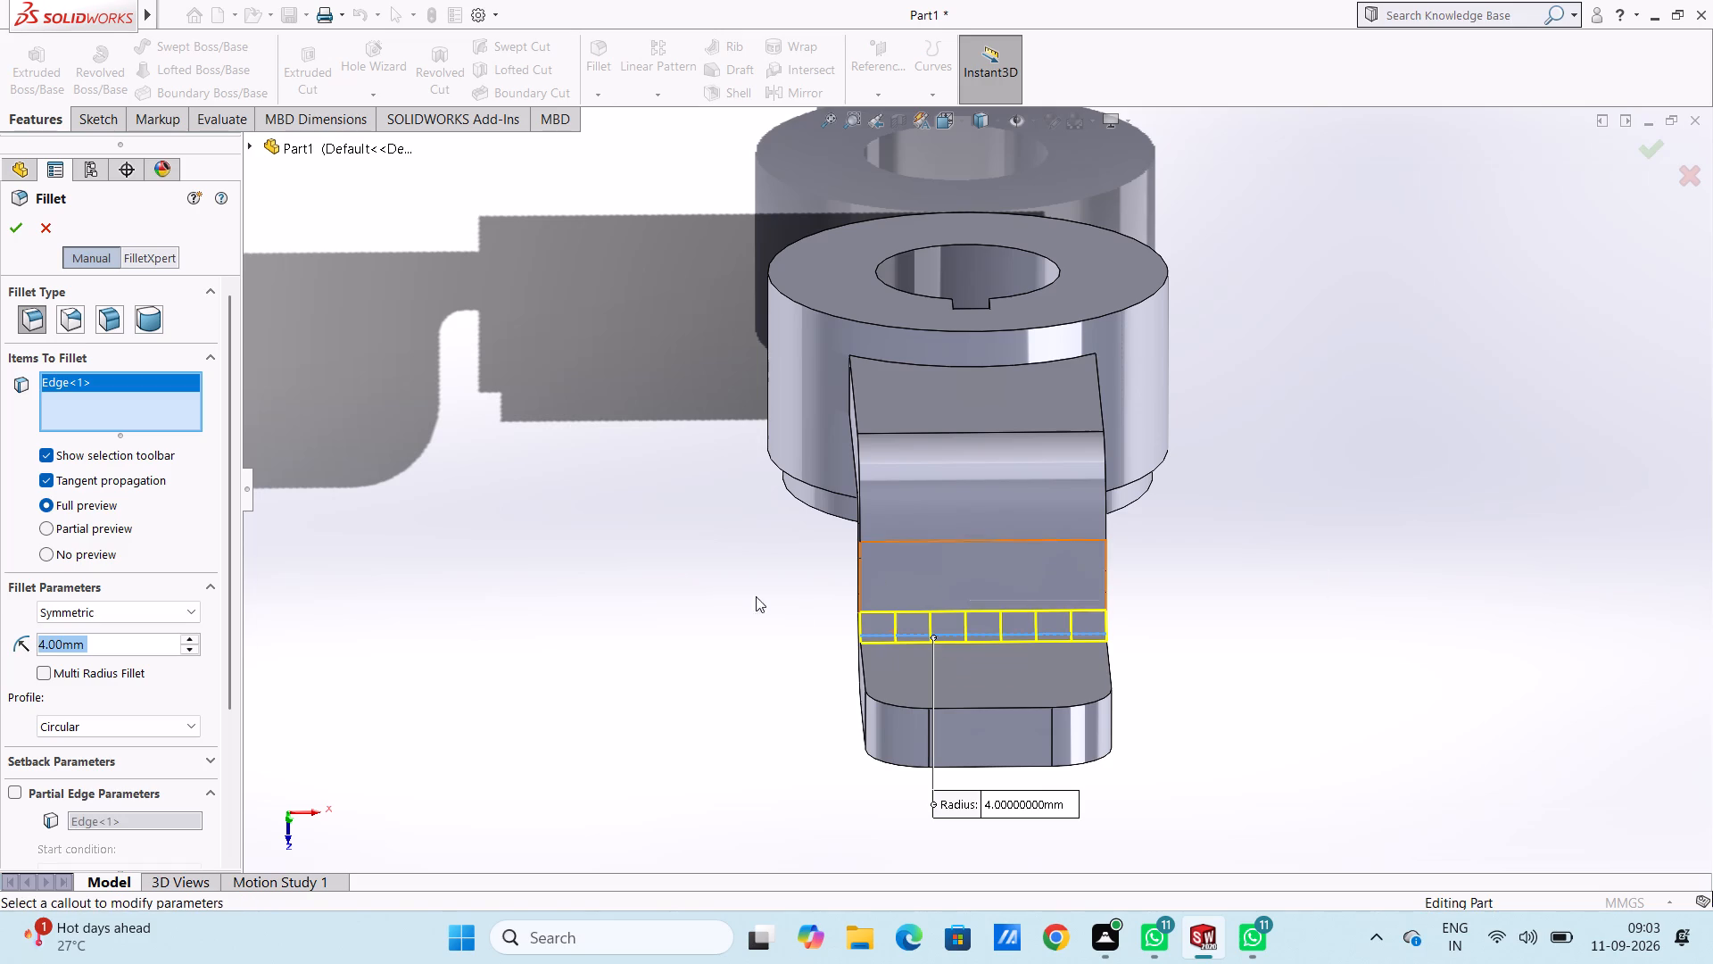
click(18, 235)
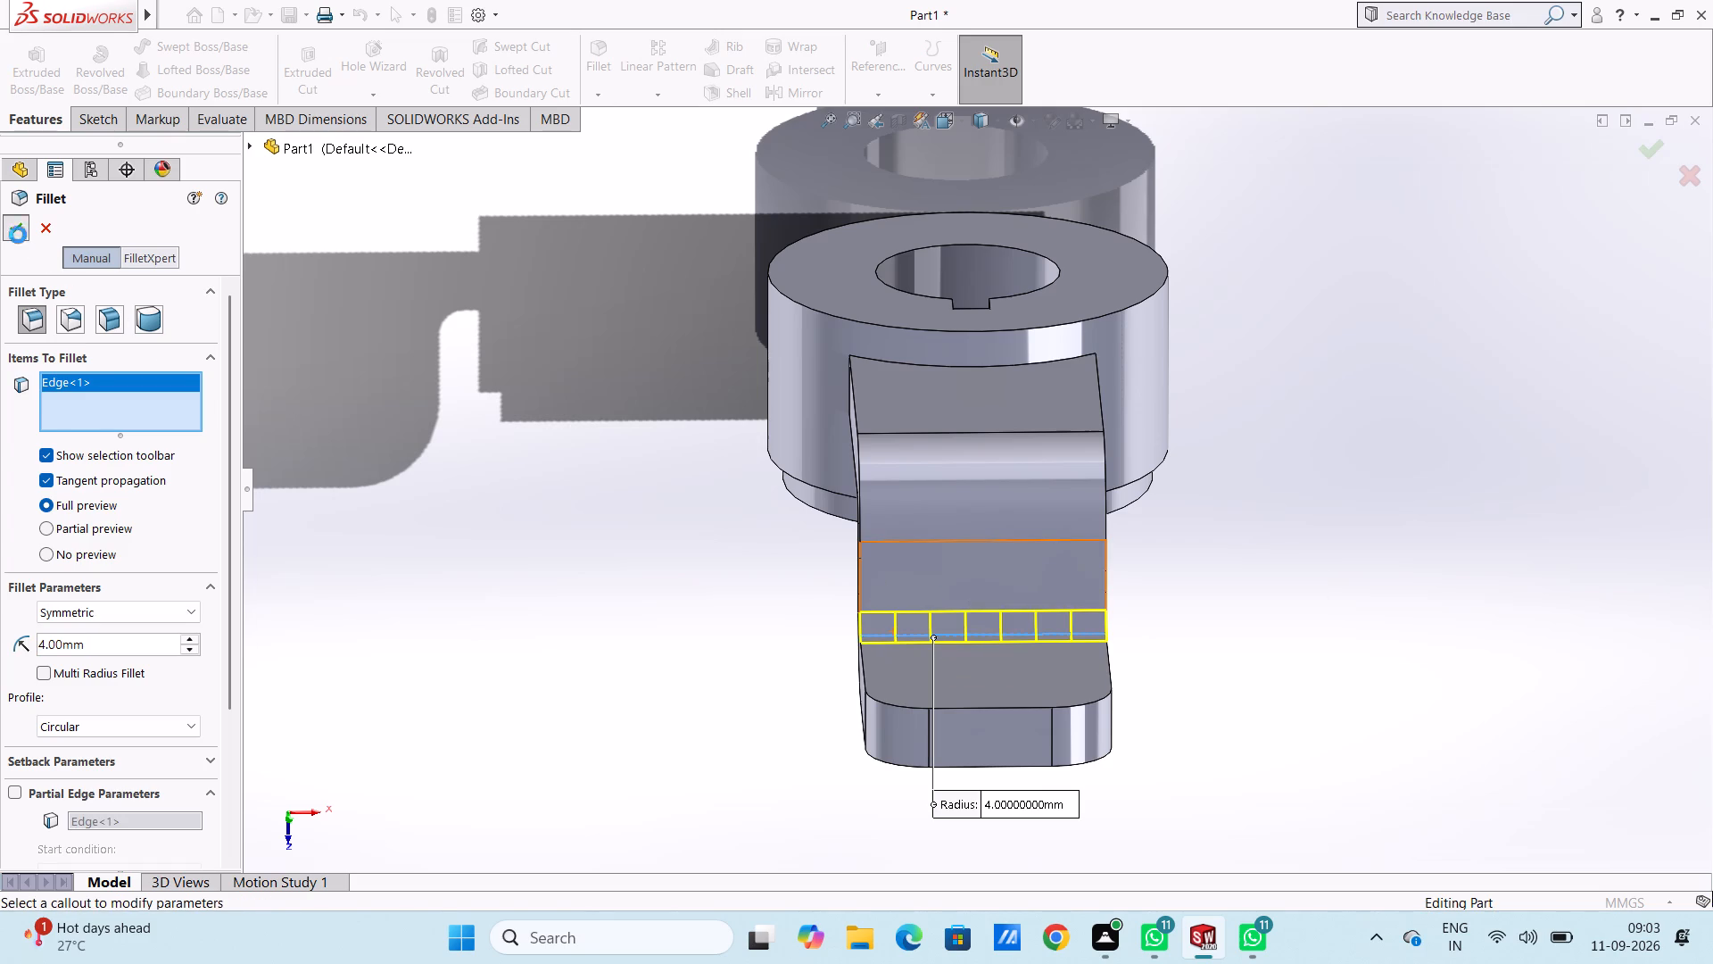
click(641, 356)
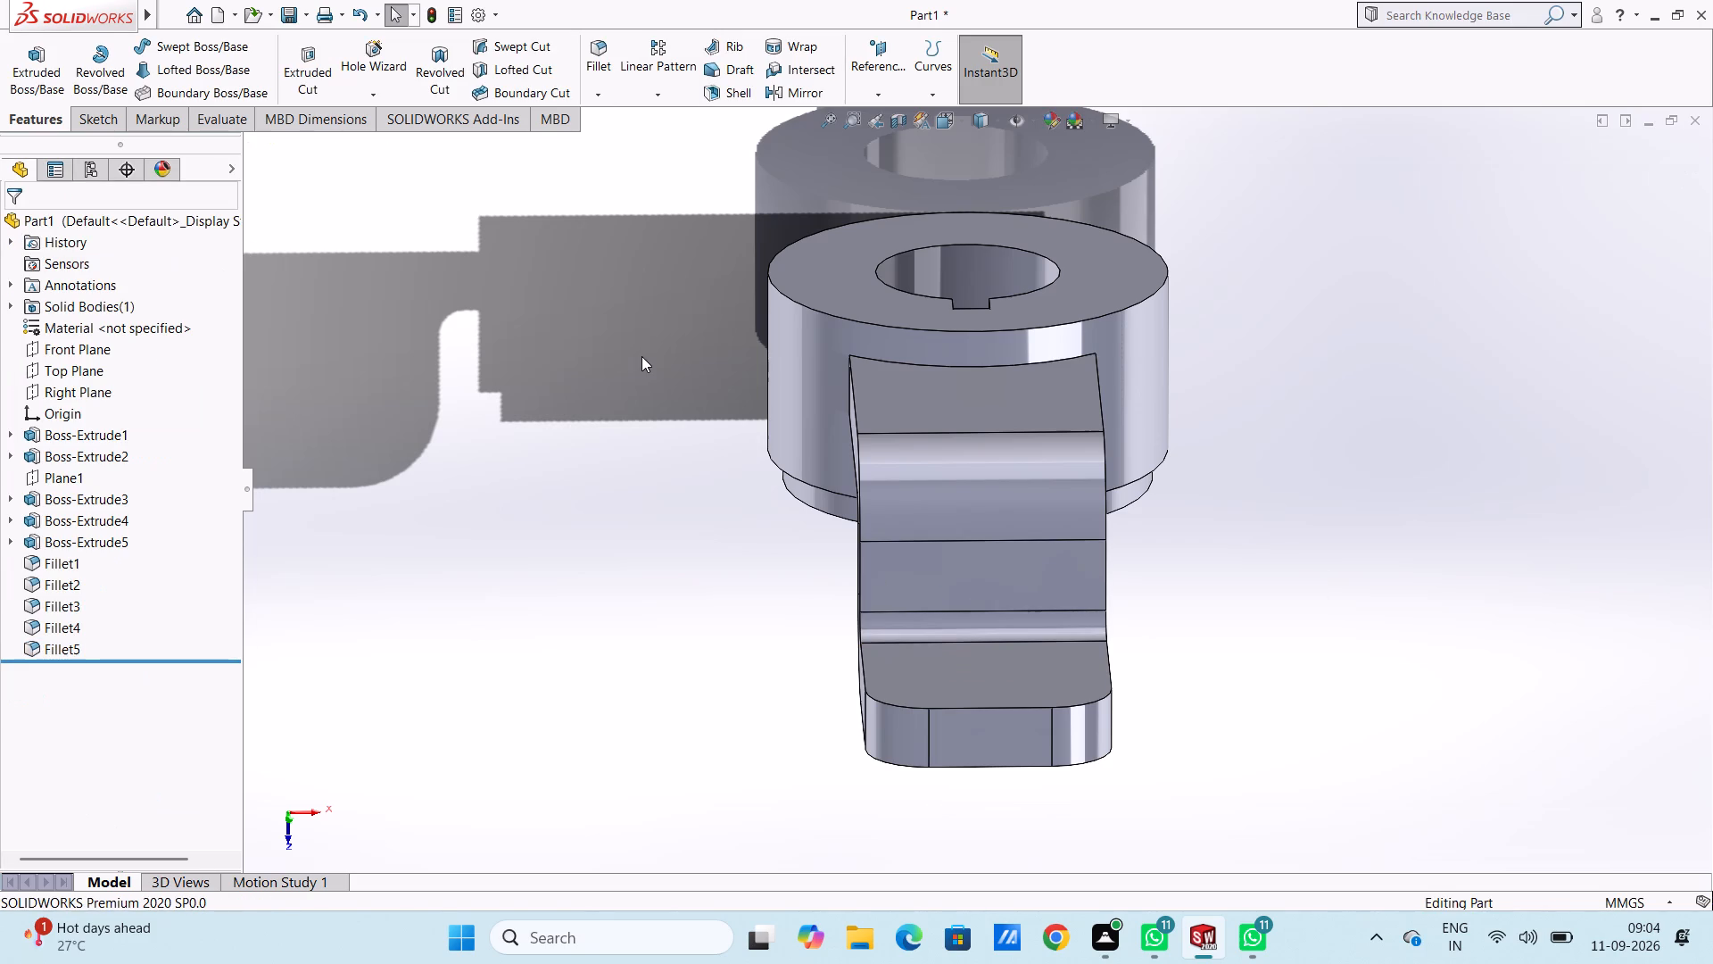
On the upper end plate's front face, sketch a 5 mm radius circle centred on the top-left rounded corner's centre.
key(ctrl+1)
key(ctrl+2)
key(ctrl+3)
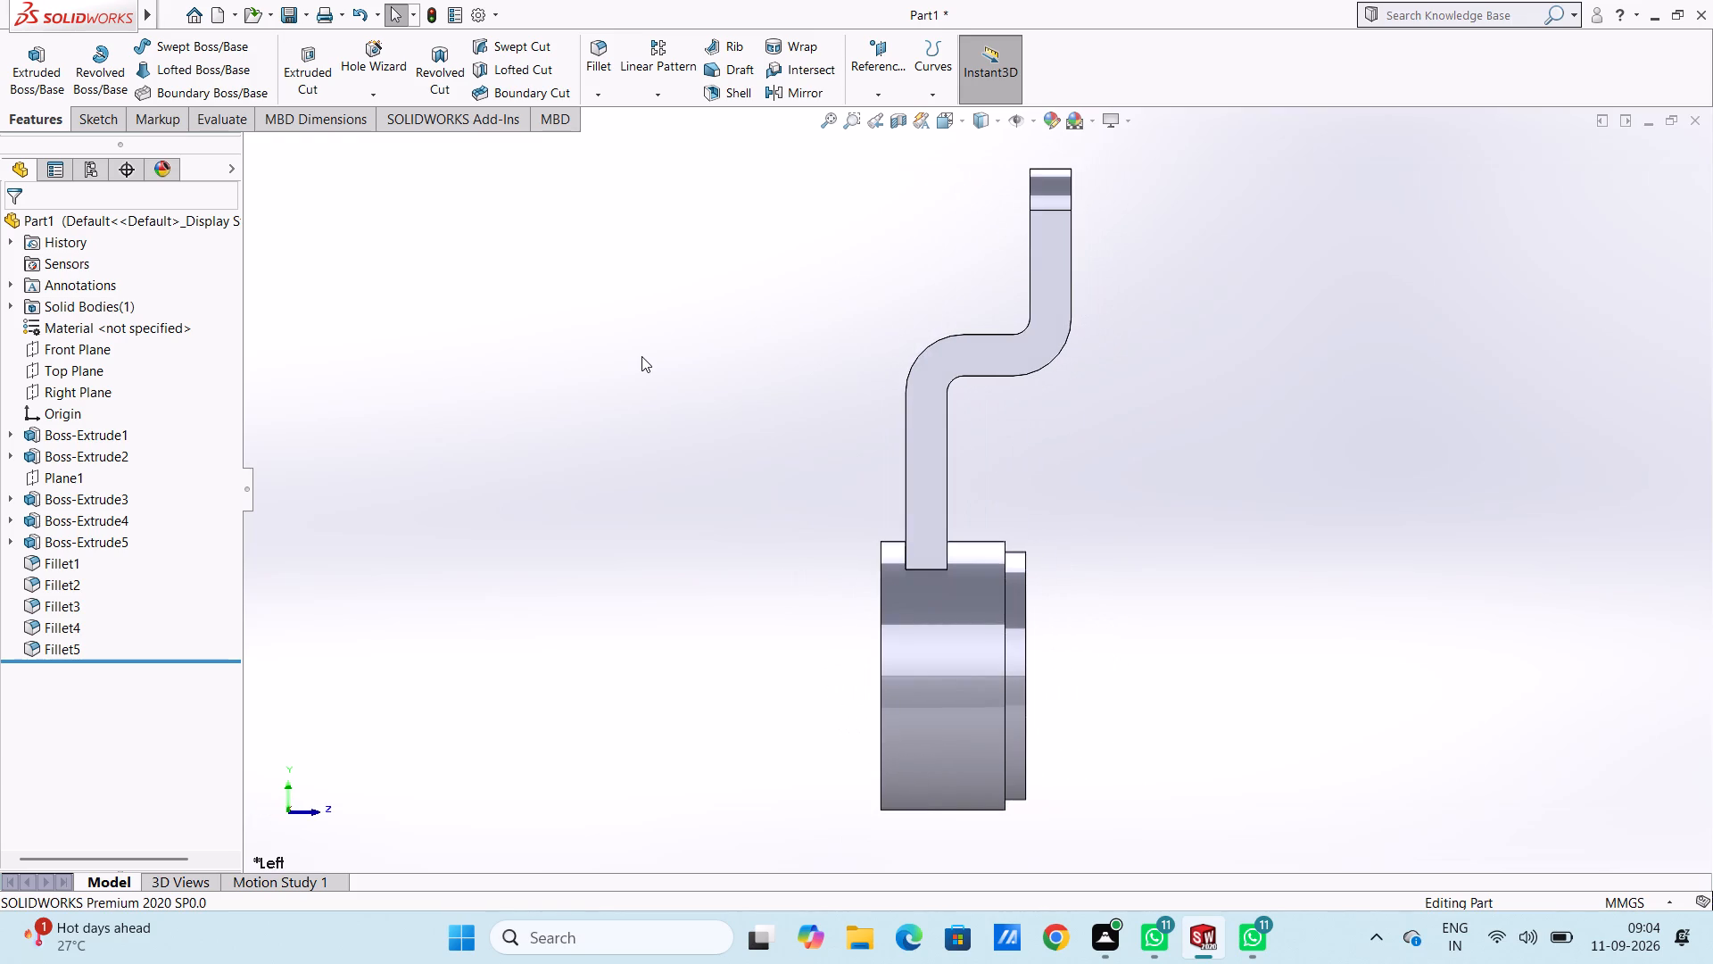
key(ctrl+5)
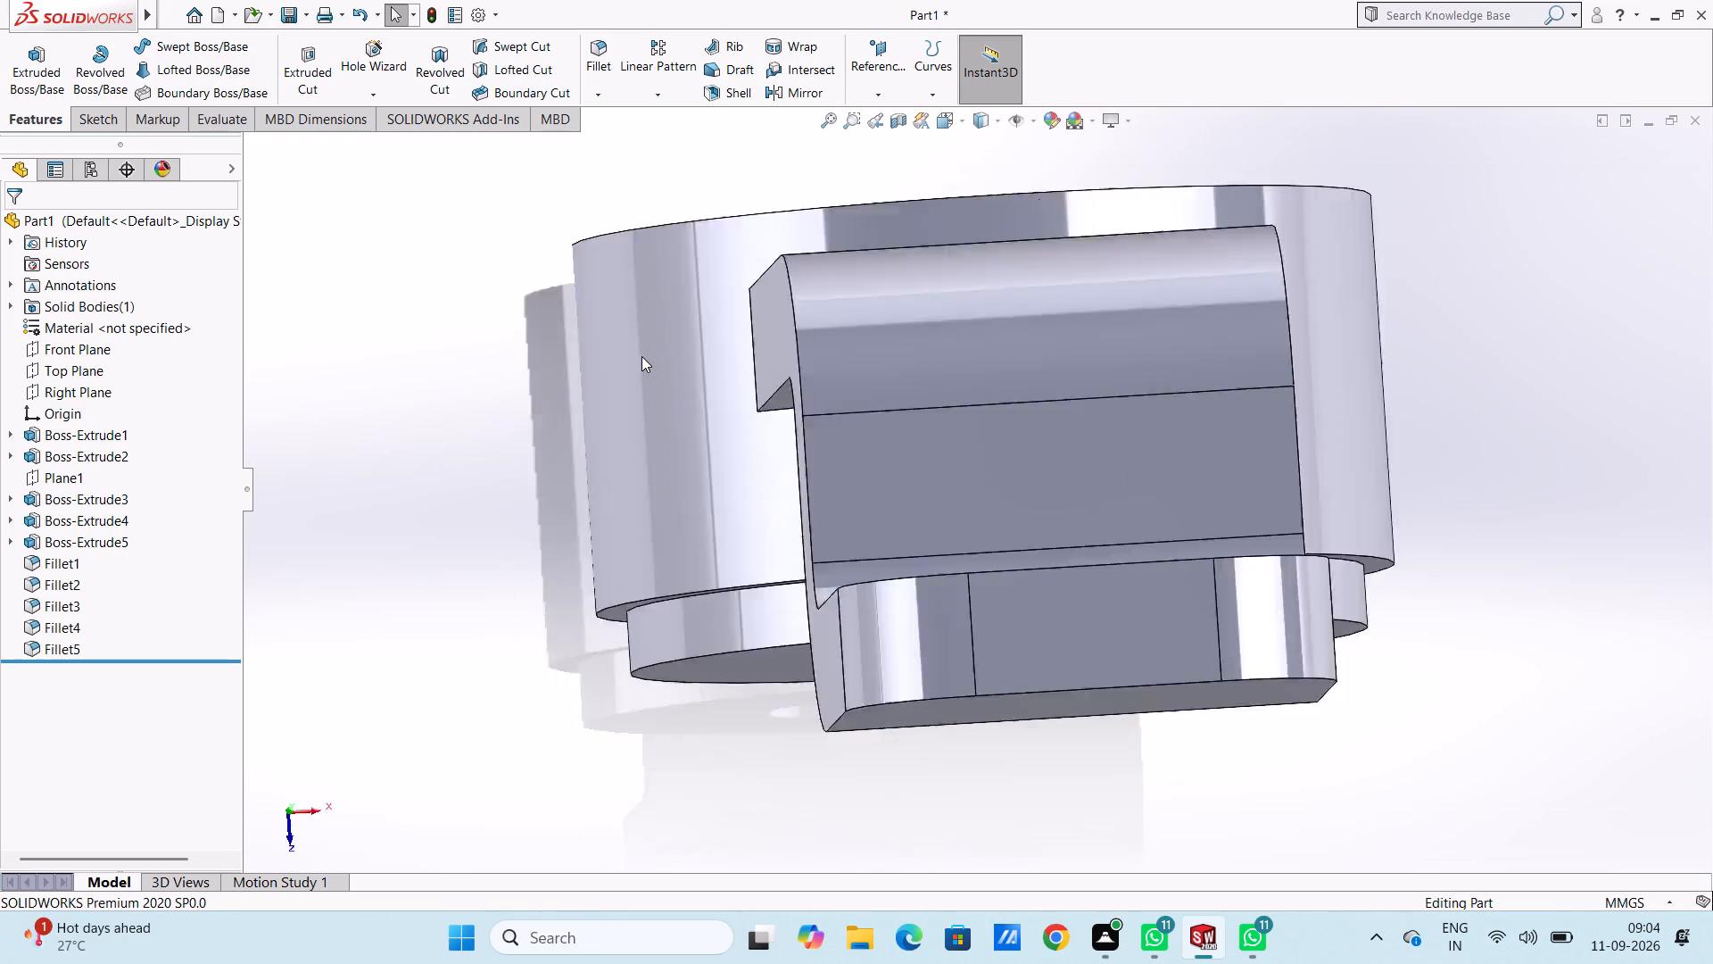
key(ctrl+7)
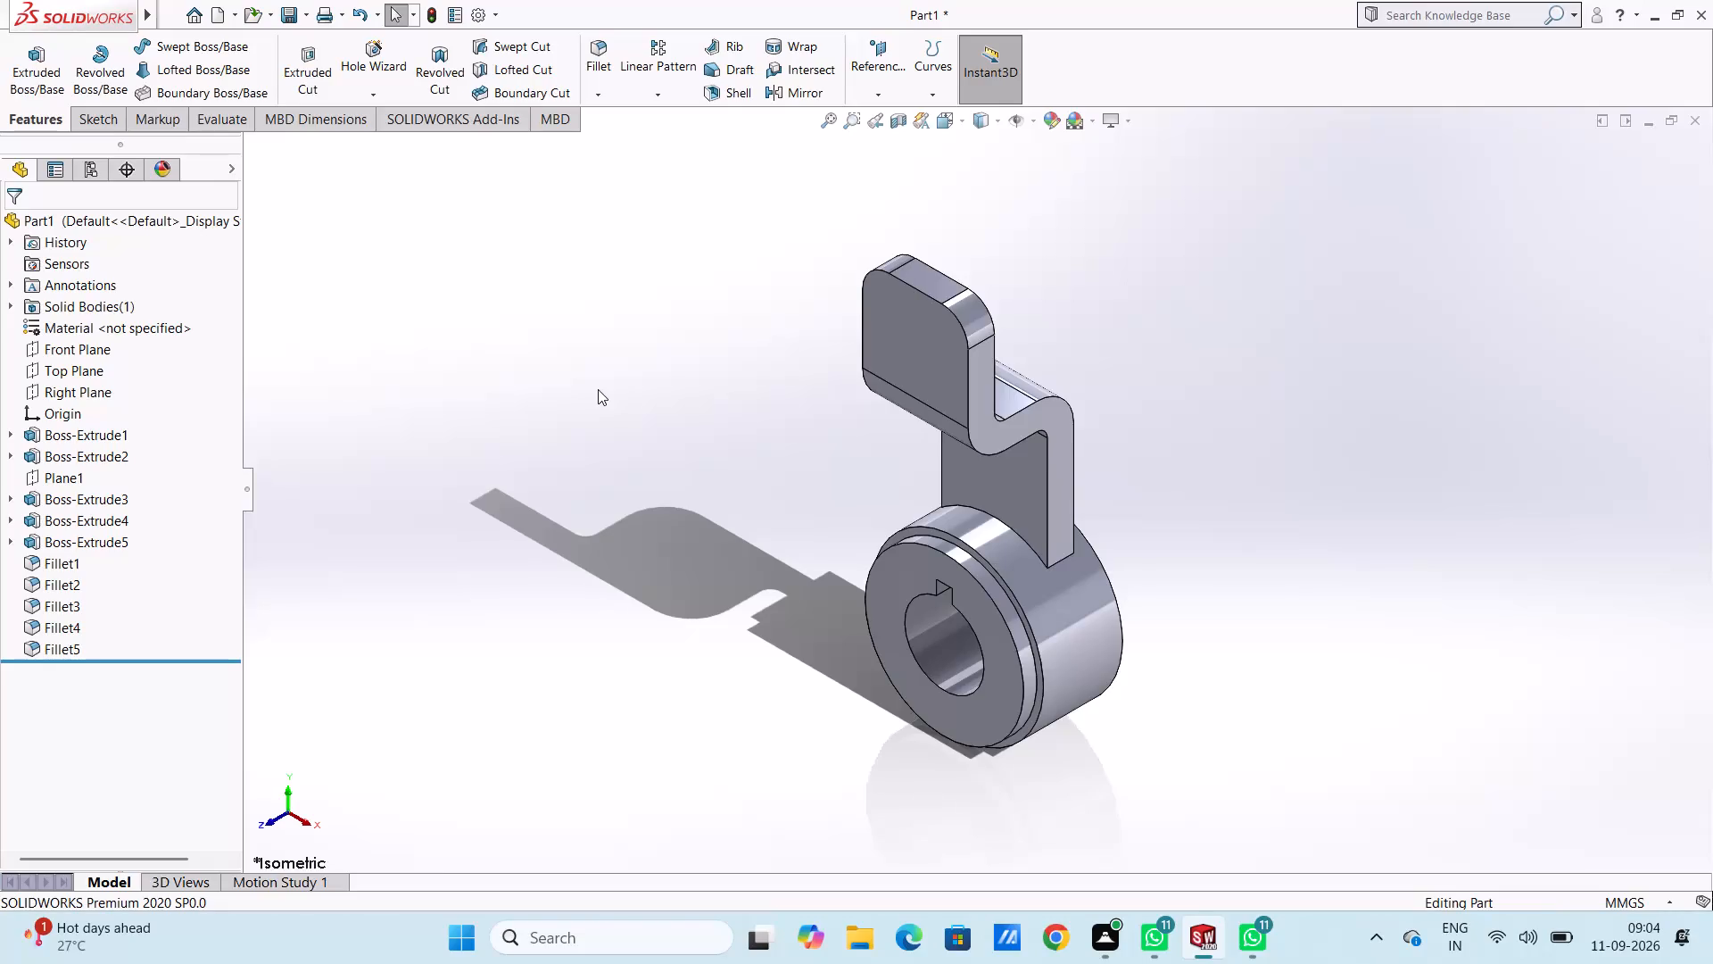
key(ctrl+1)
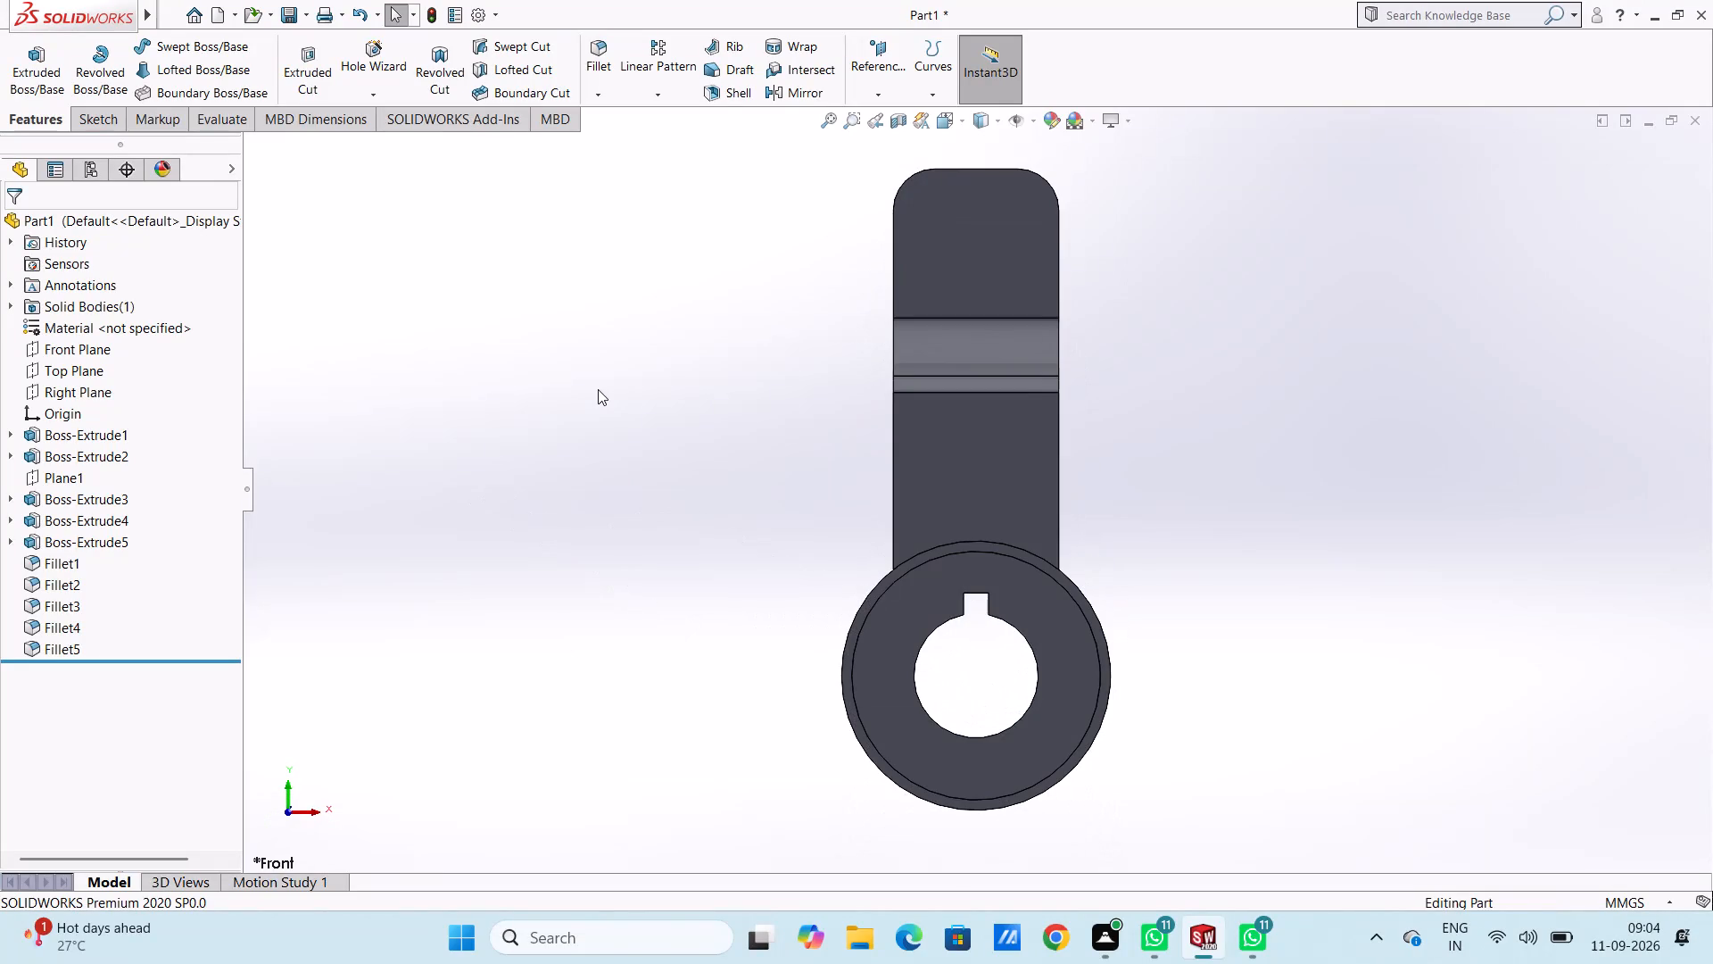
click(972, 249)
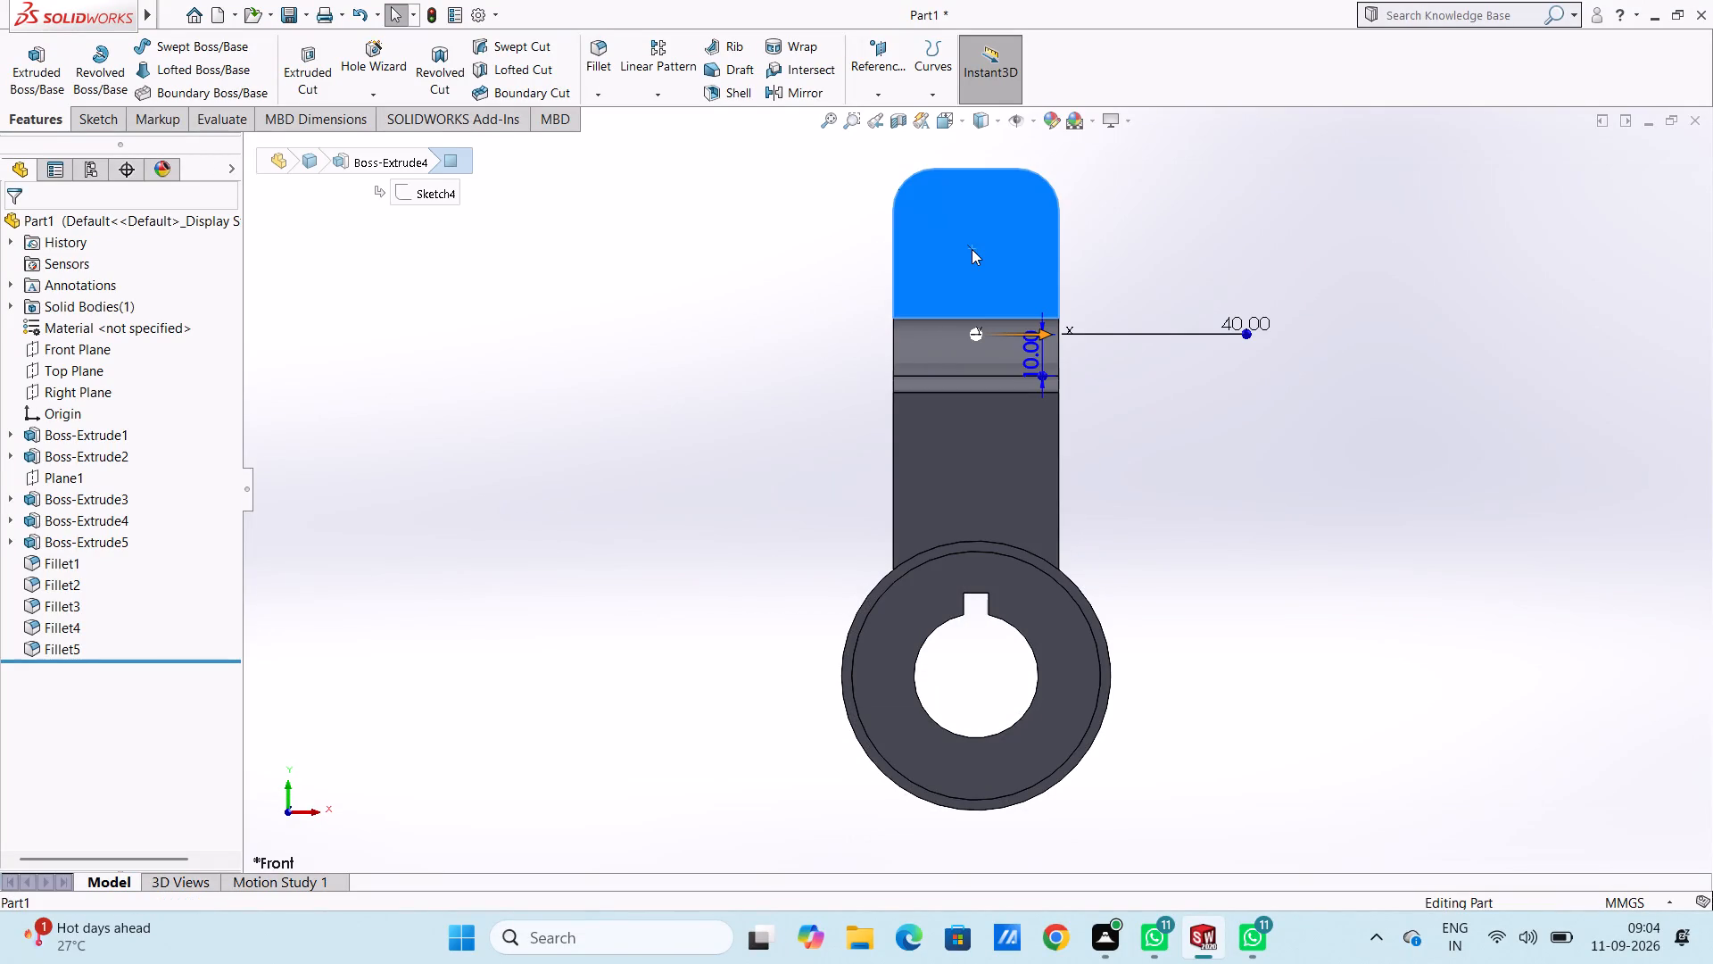
click(1050, 204)
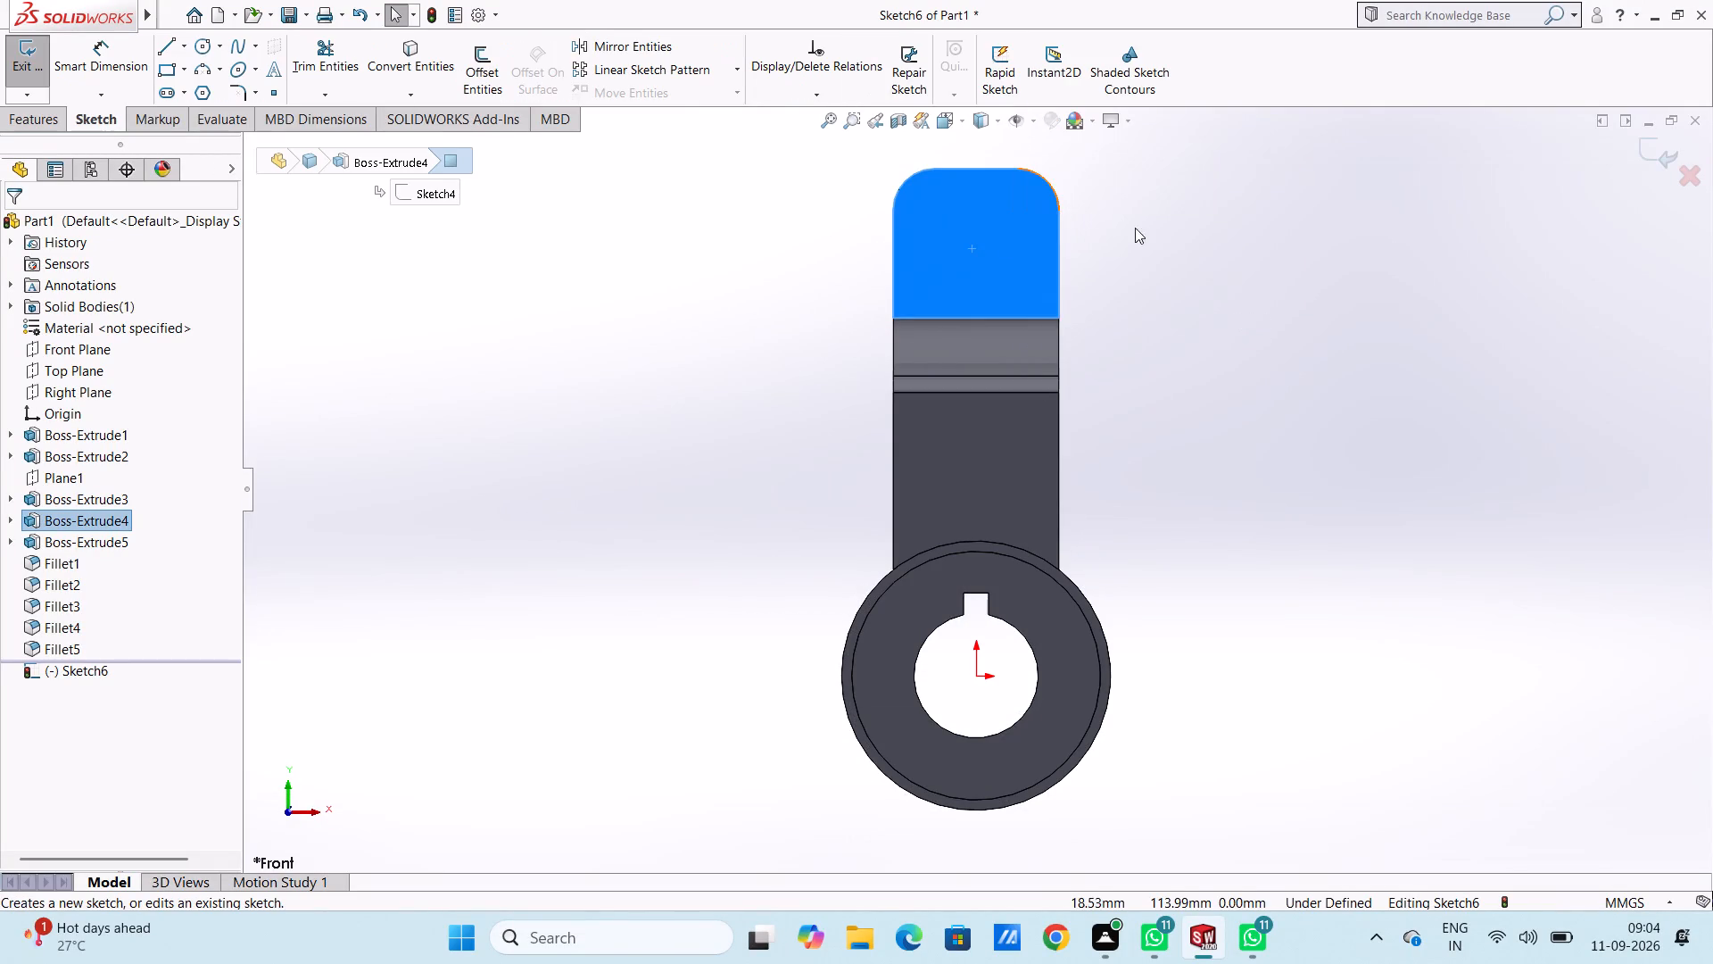
click(1182, 244)
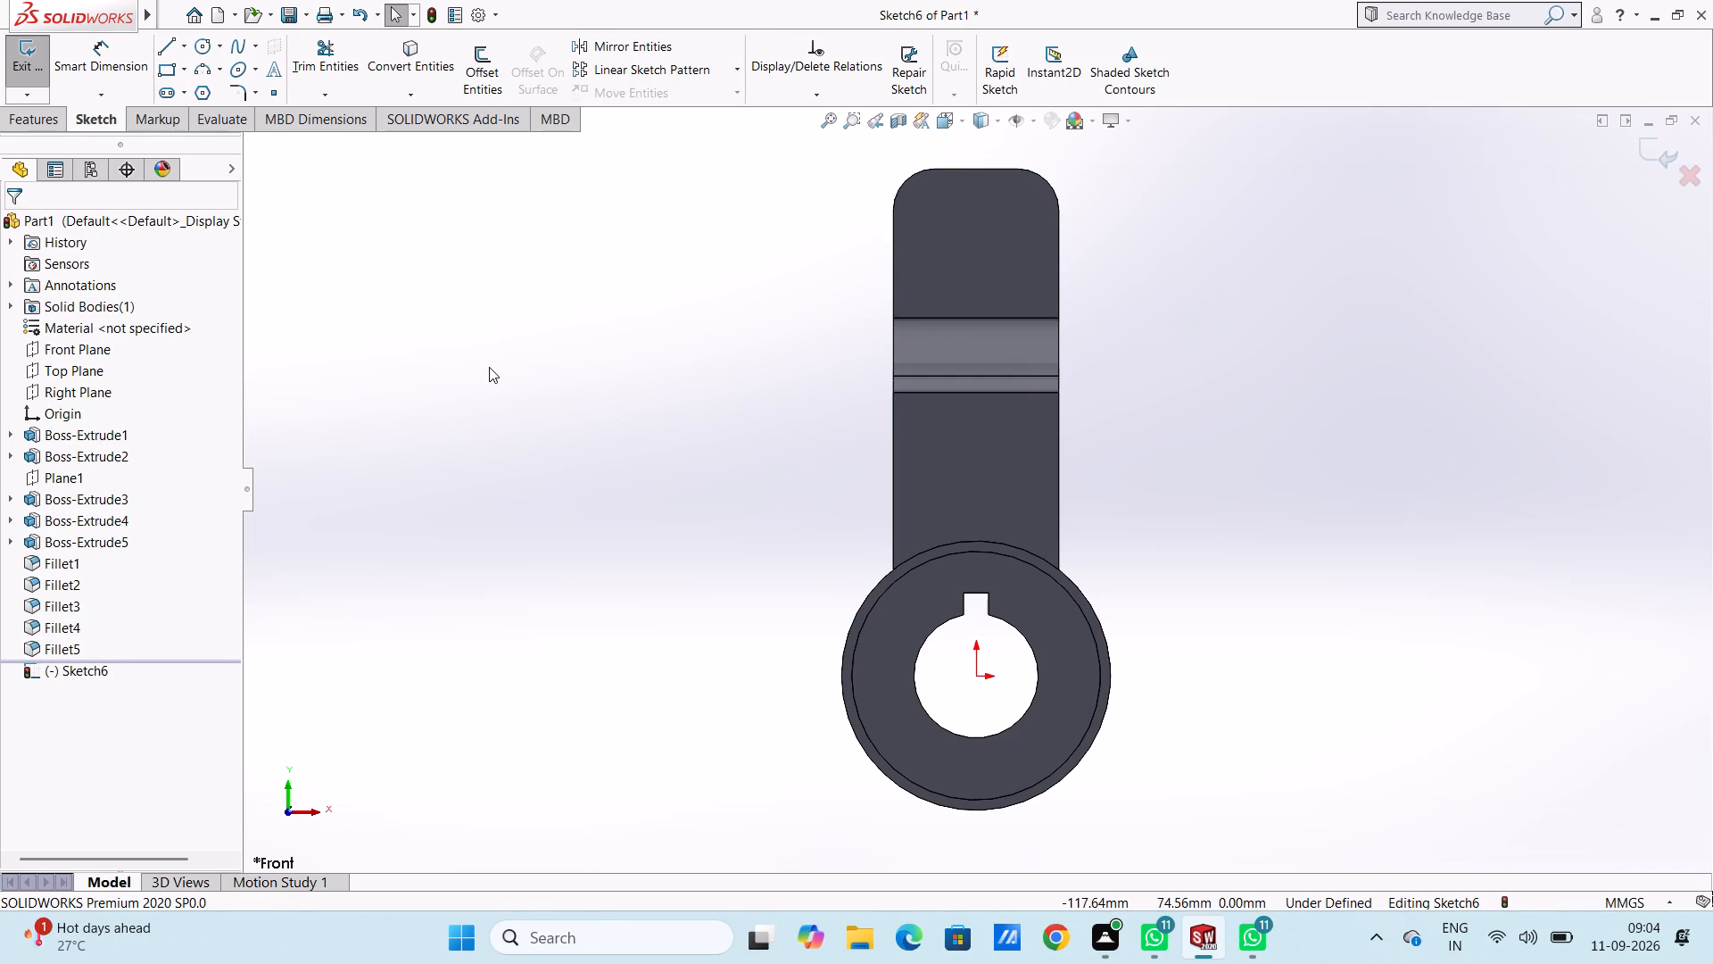
click(201, 46)
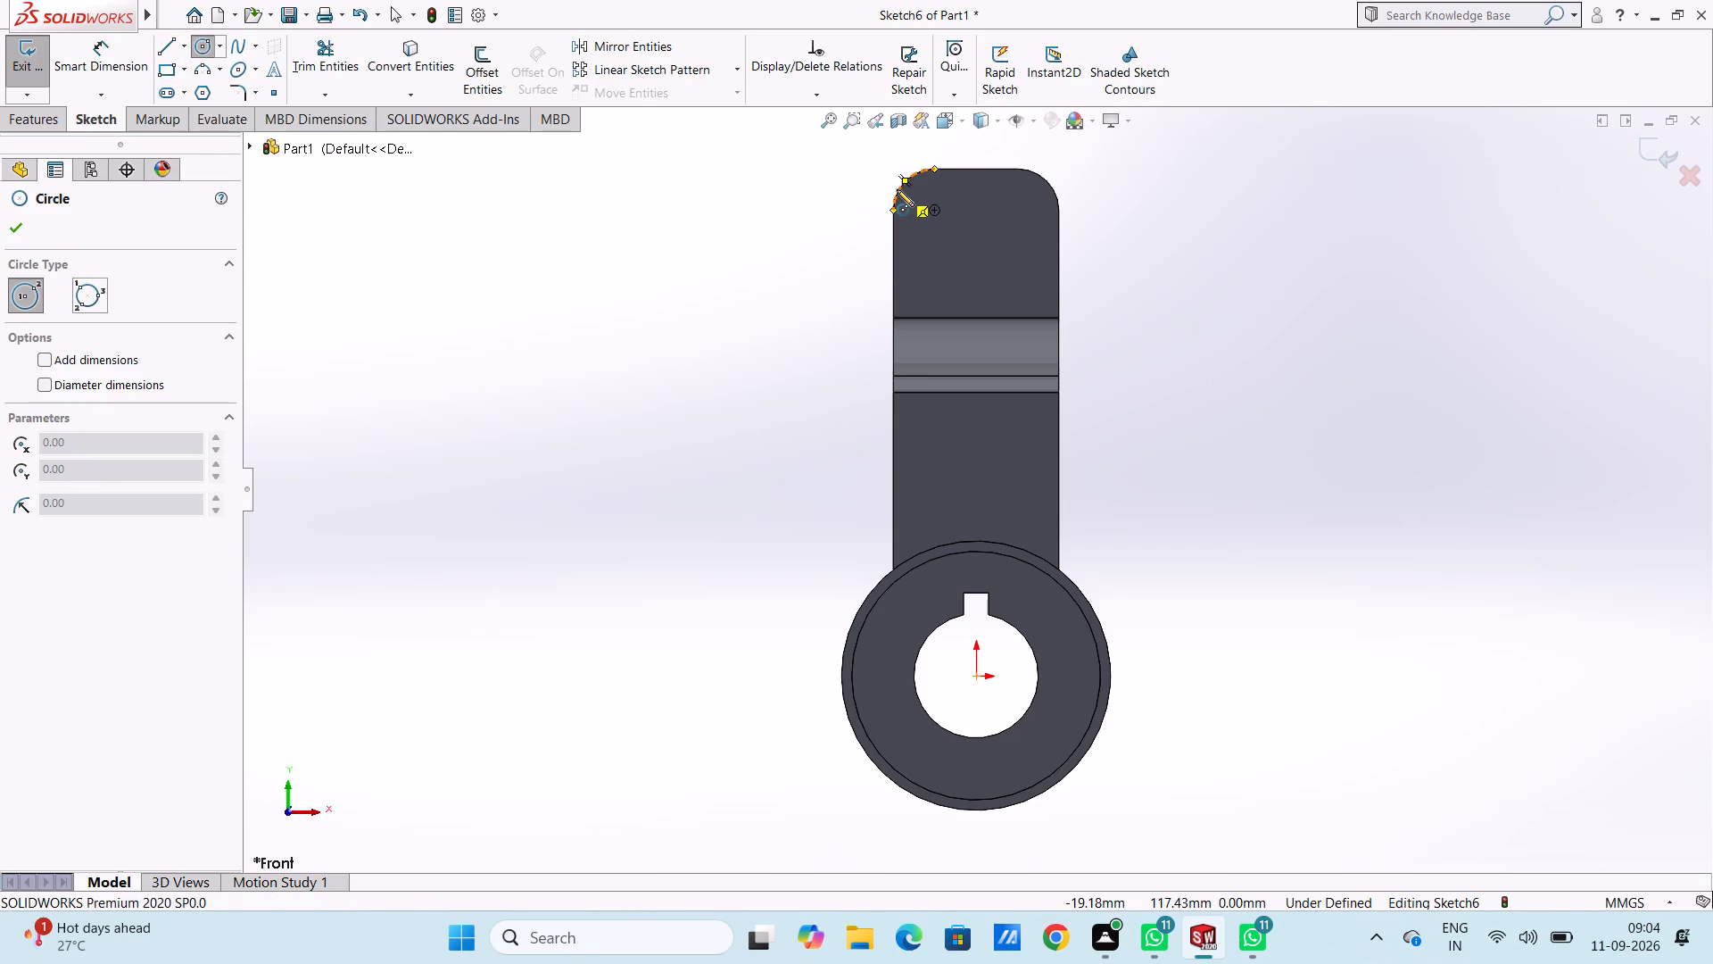
click(935, 212)
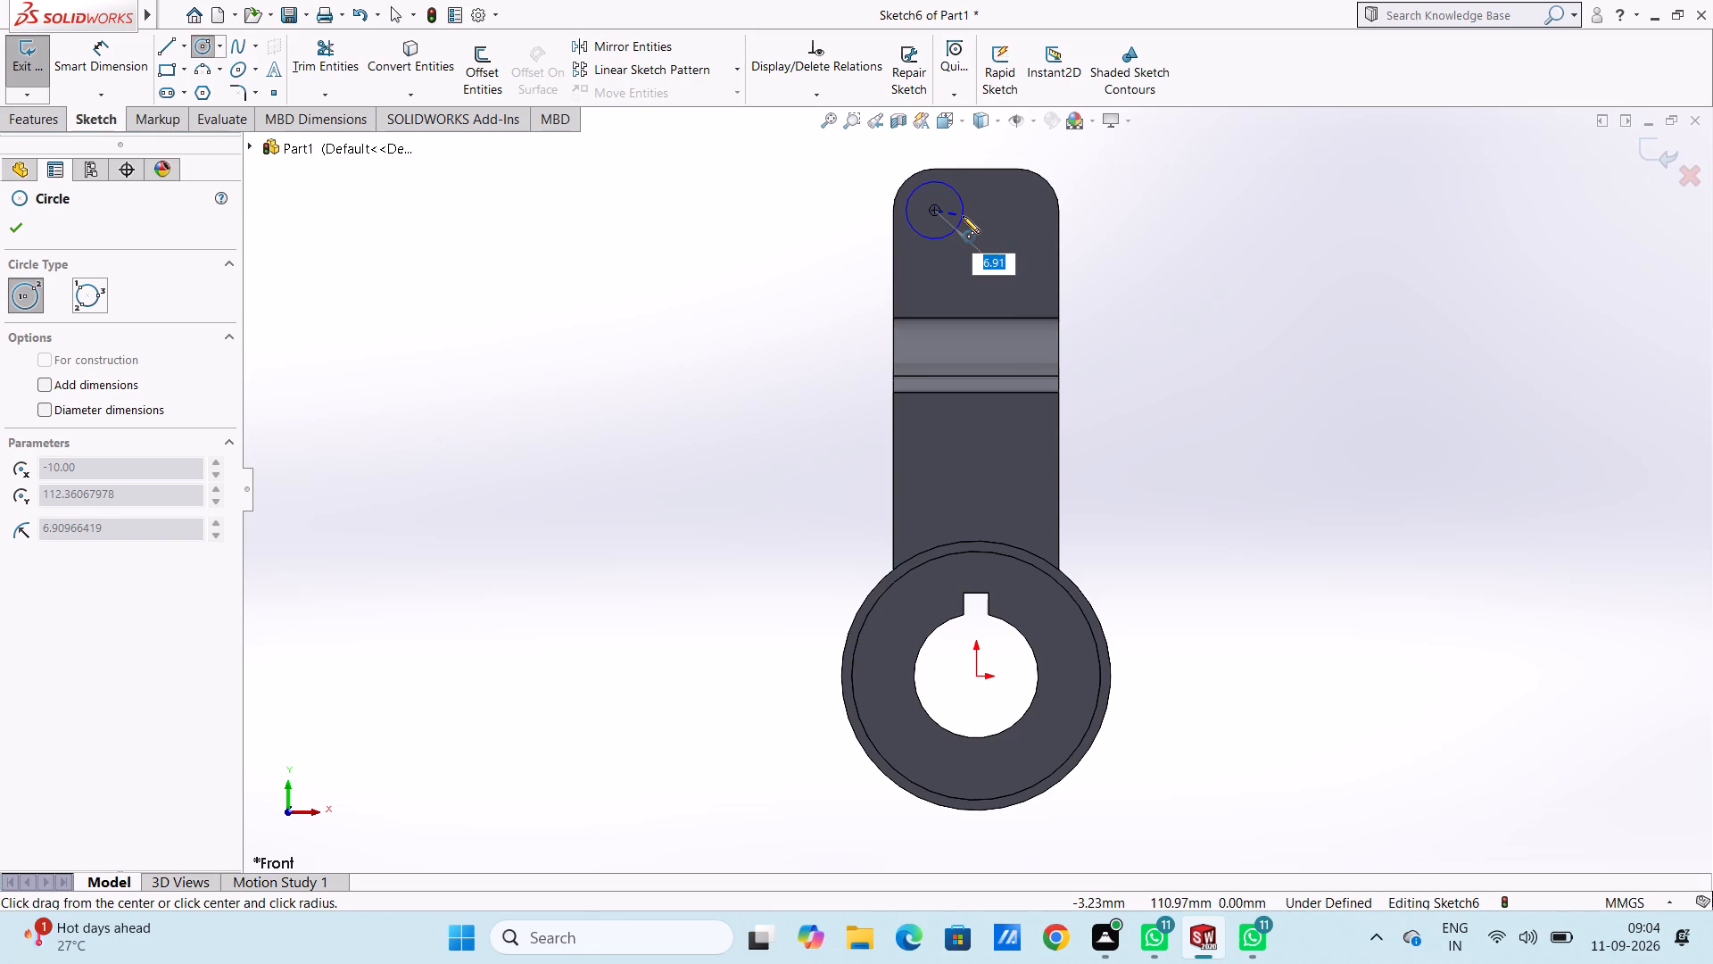
key(5)
key(Return)
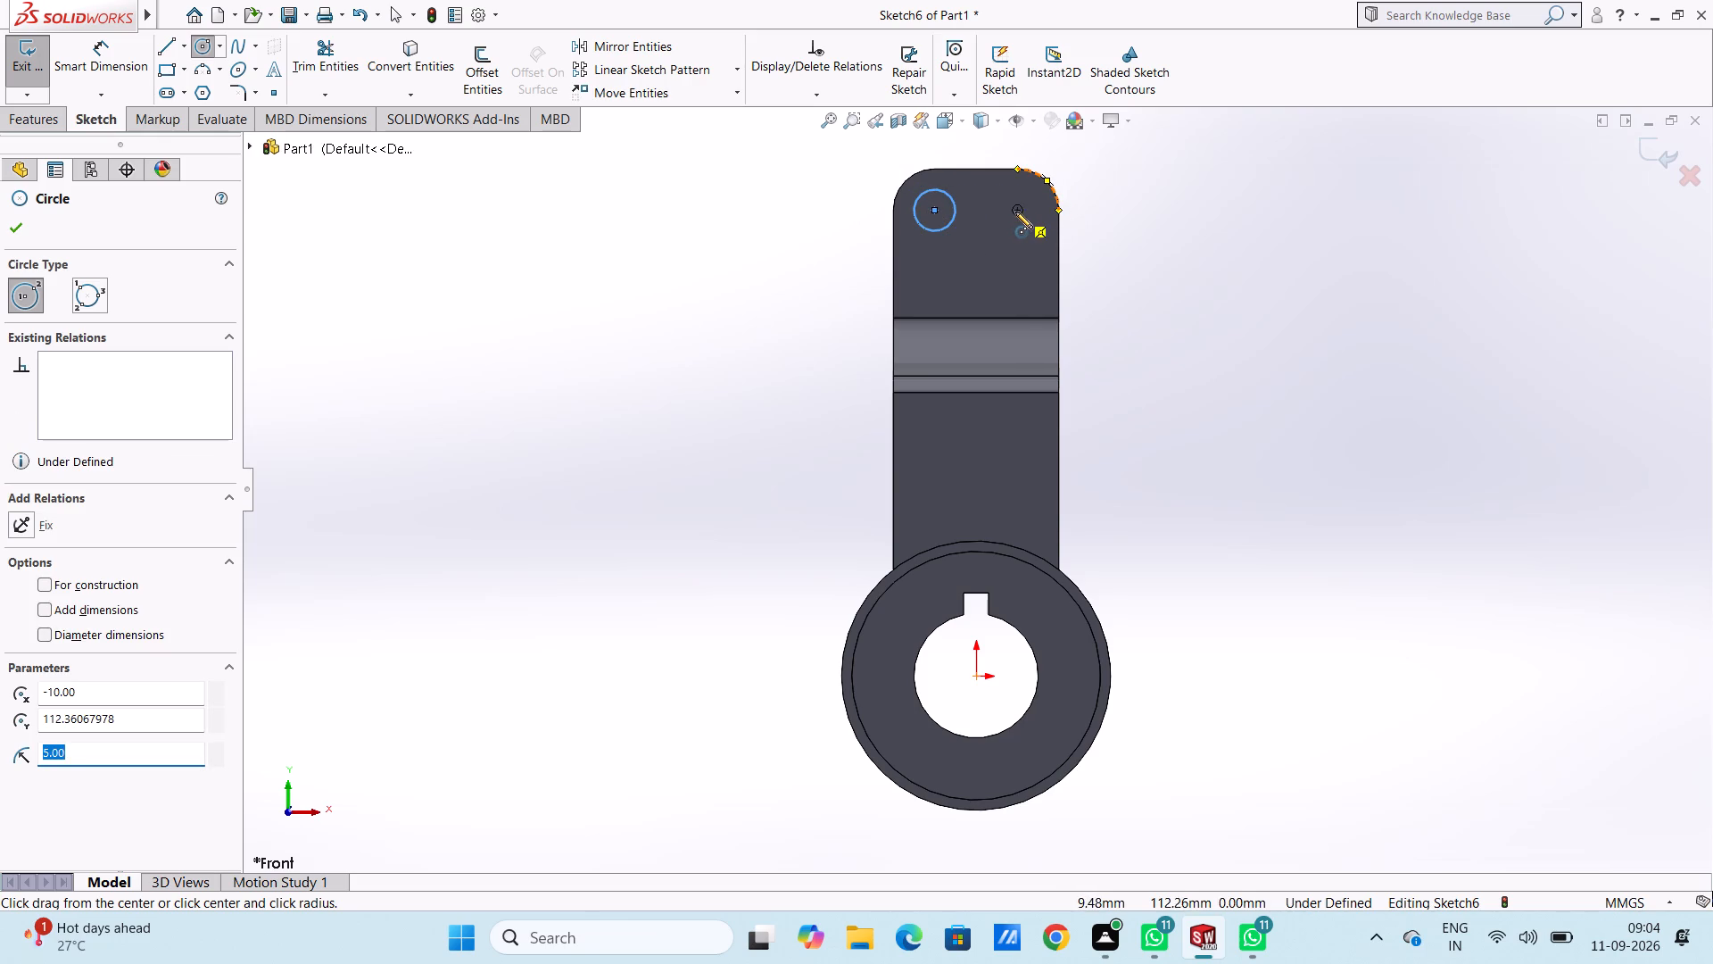
Sketch a second 5 mm radius circle centred on the end plate's top-right rounded corner's centre.
click(1016, 210)
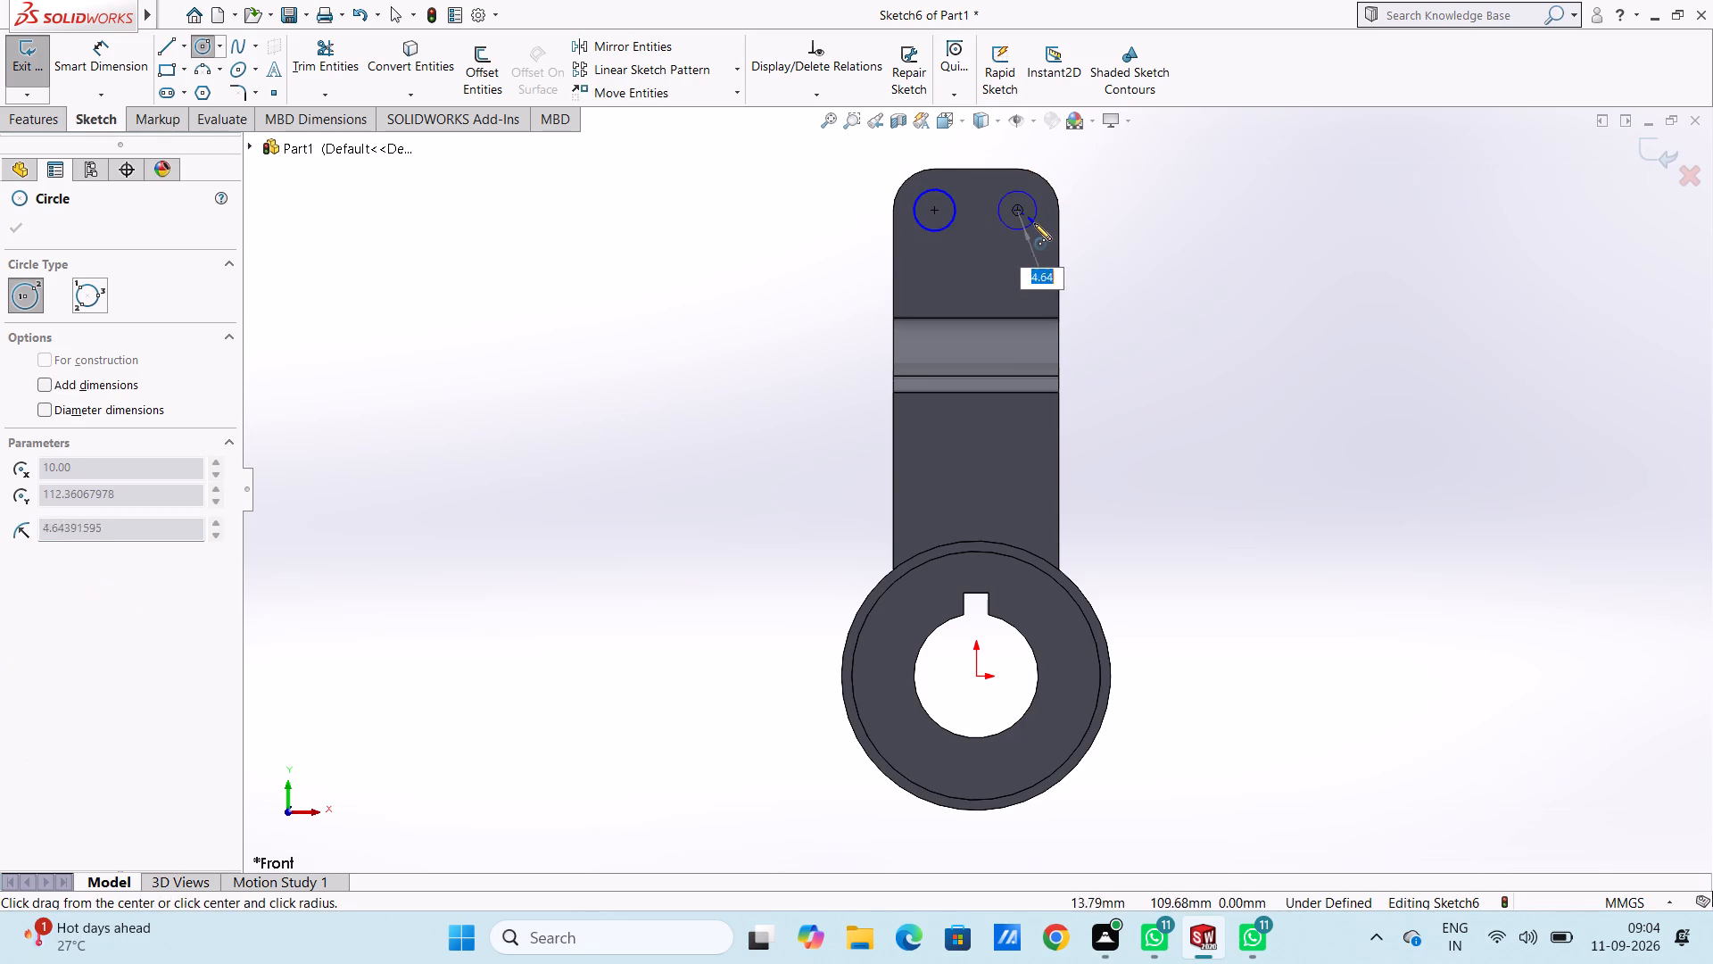
key(5)
key(Return)
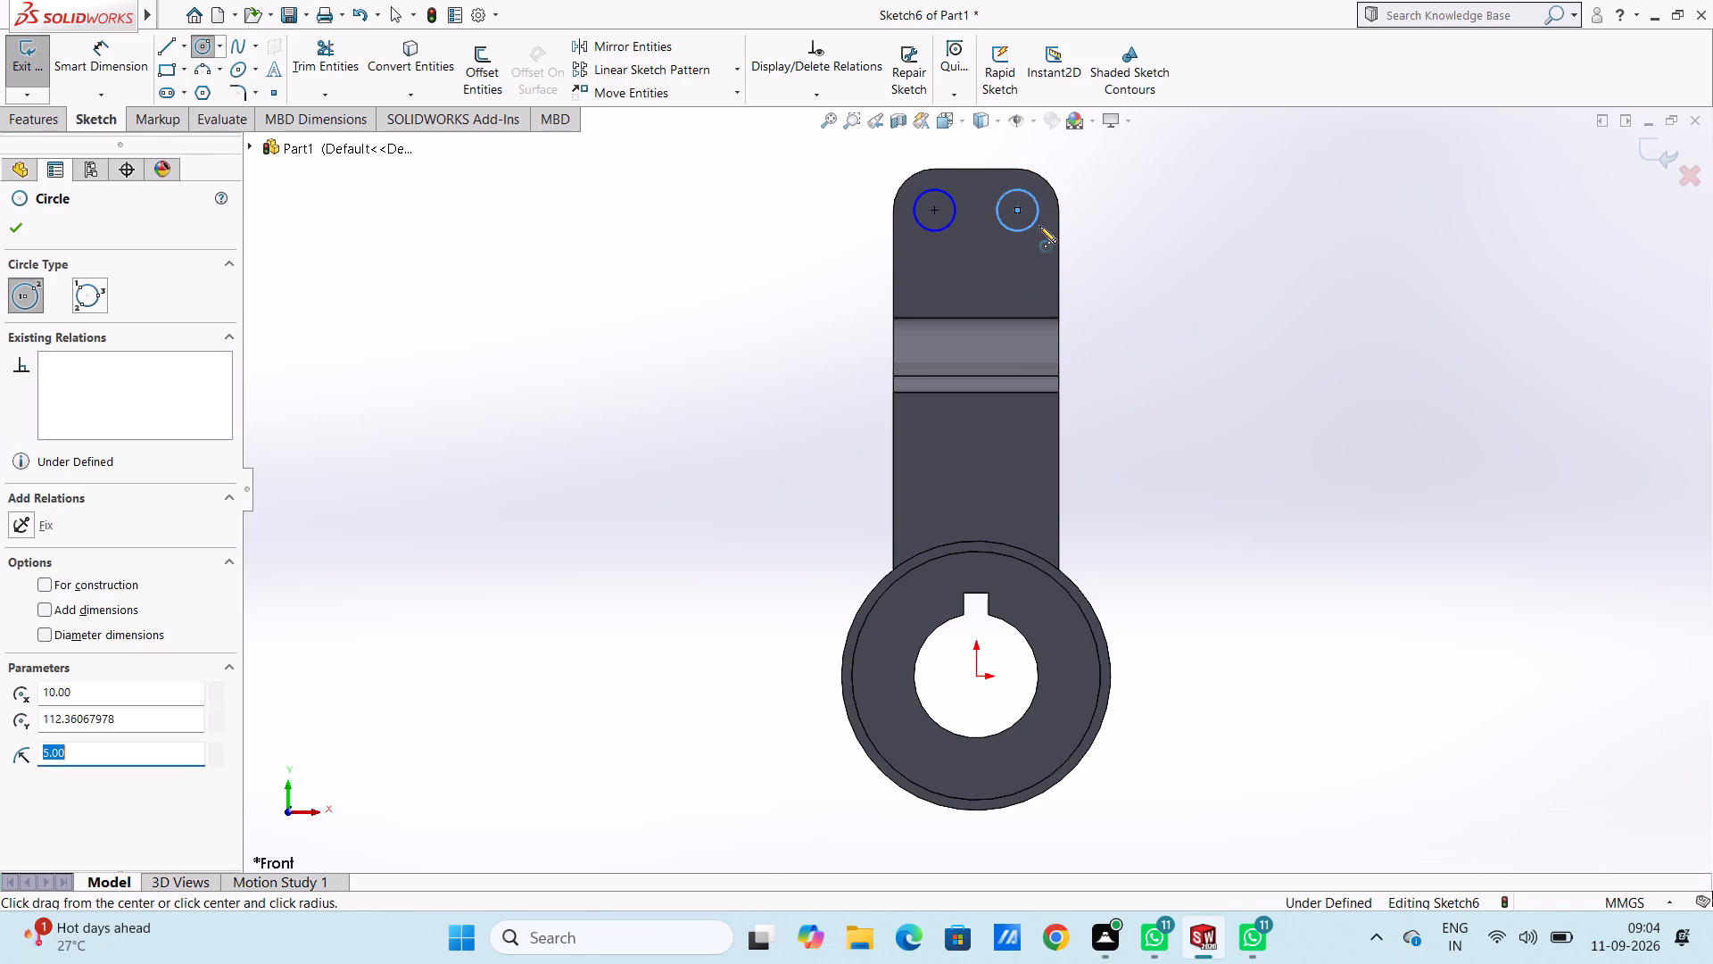
key(Escape)
key(Escape)
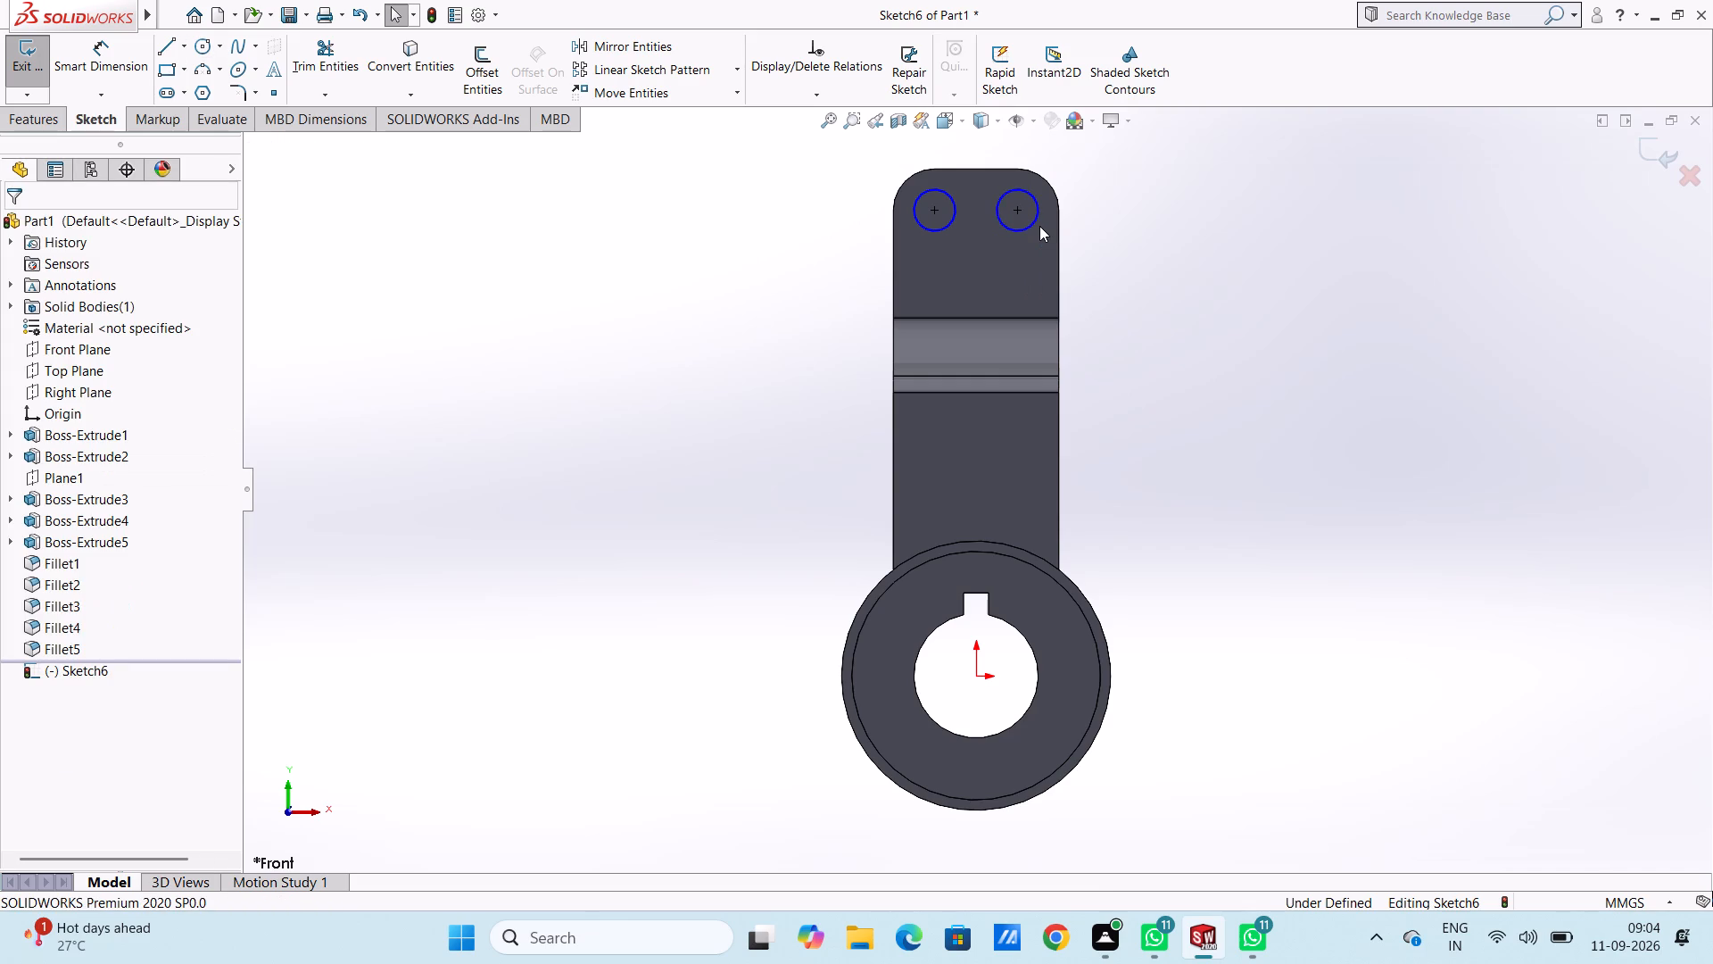
Dimension the diameters of both end-plate circles at 10 mm each.
click(94, 61)
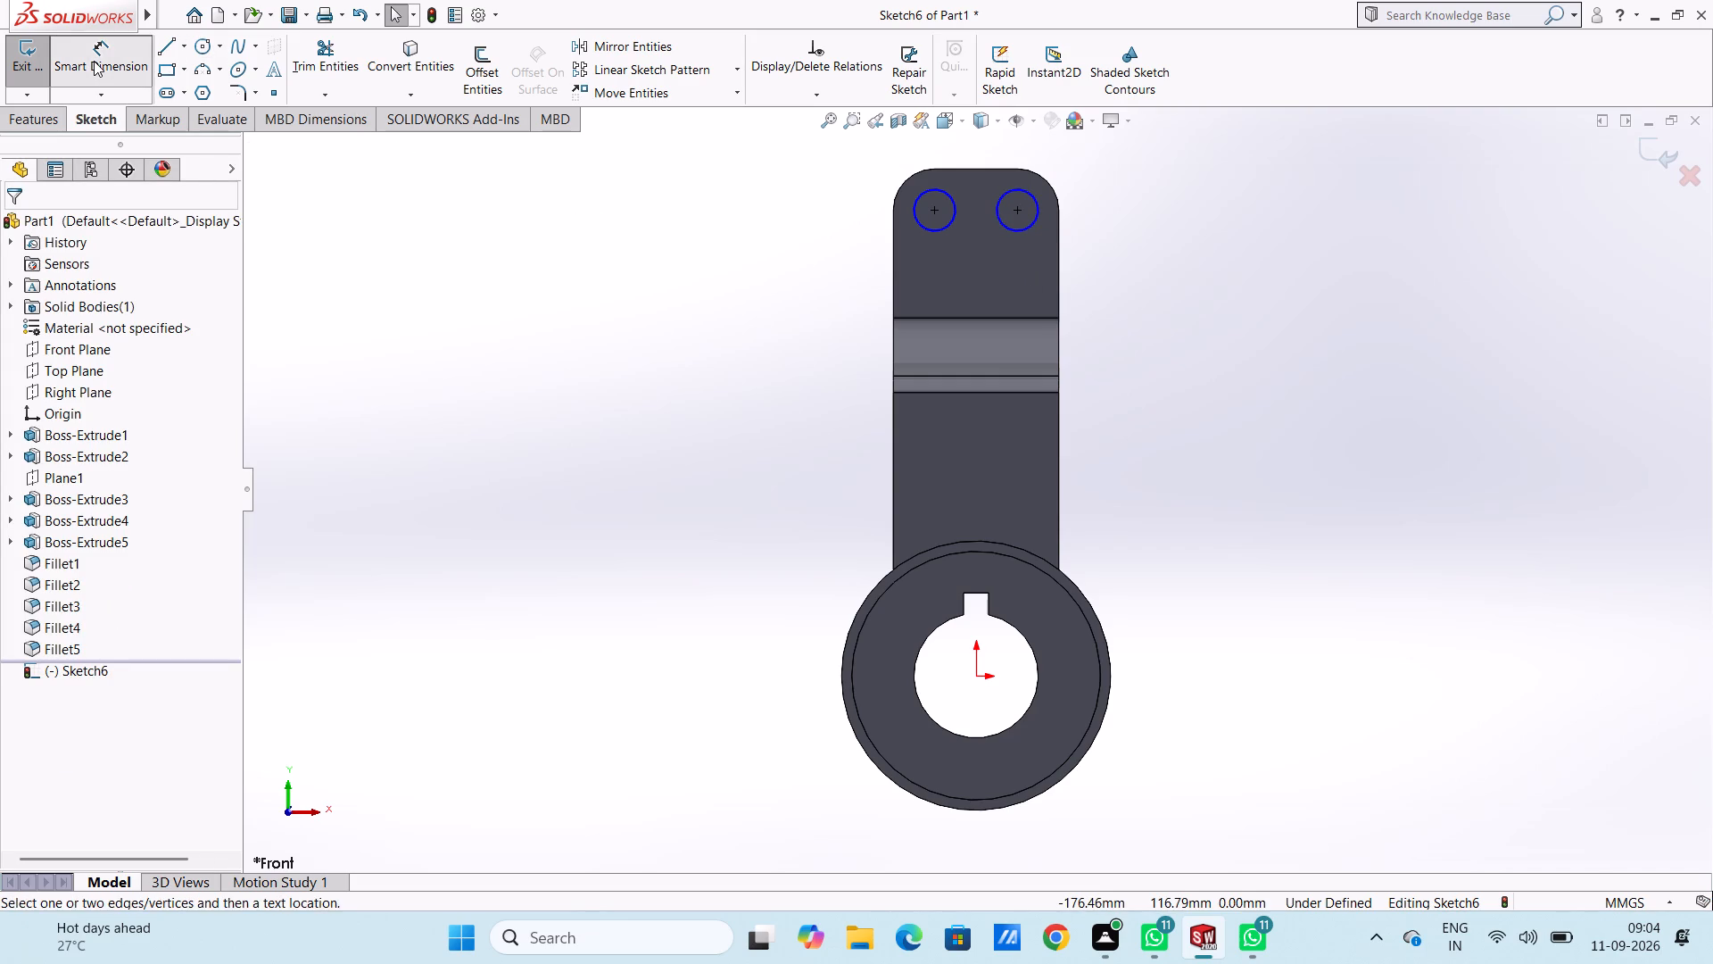
click(929, 226)
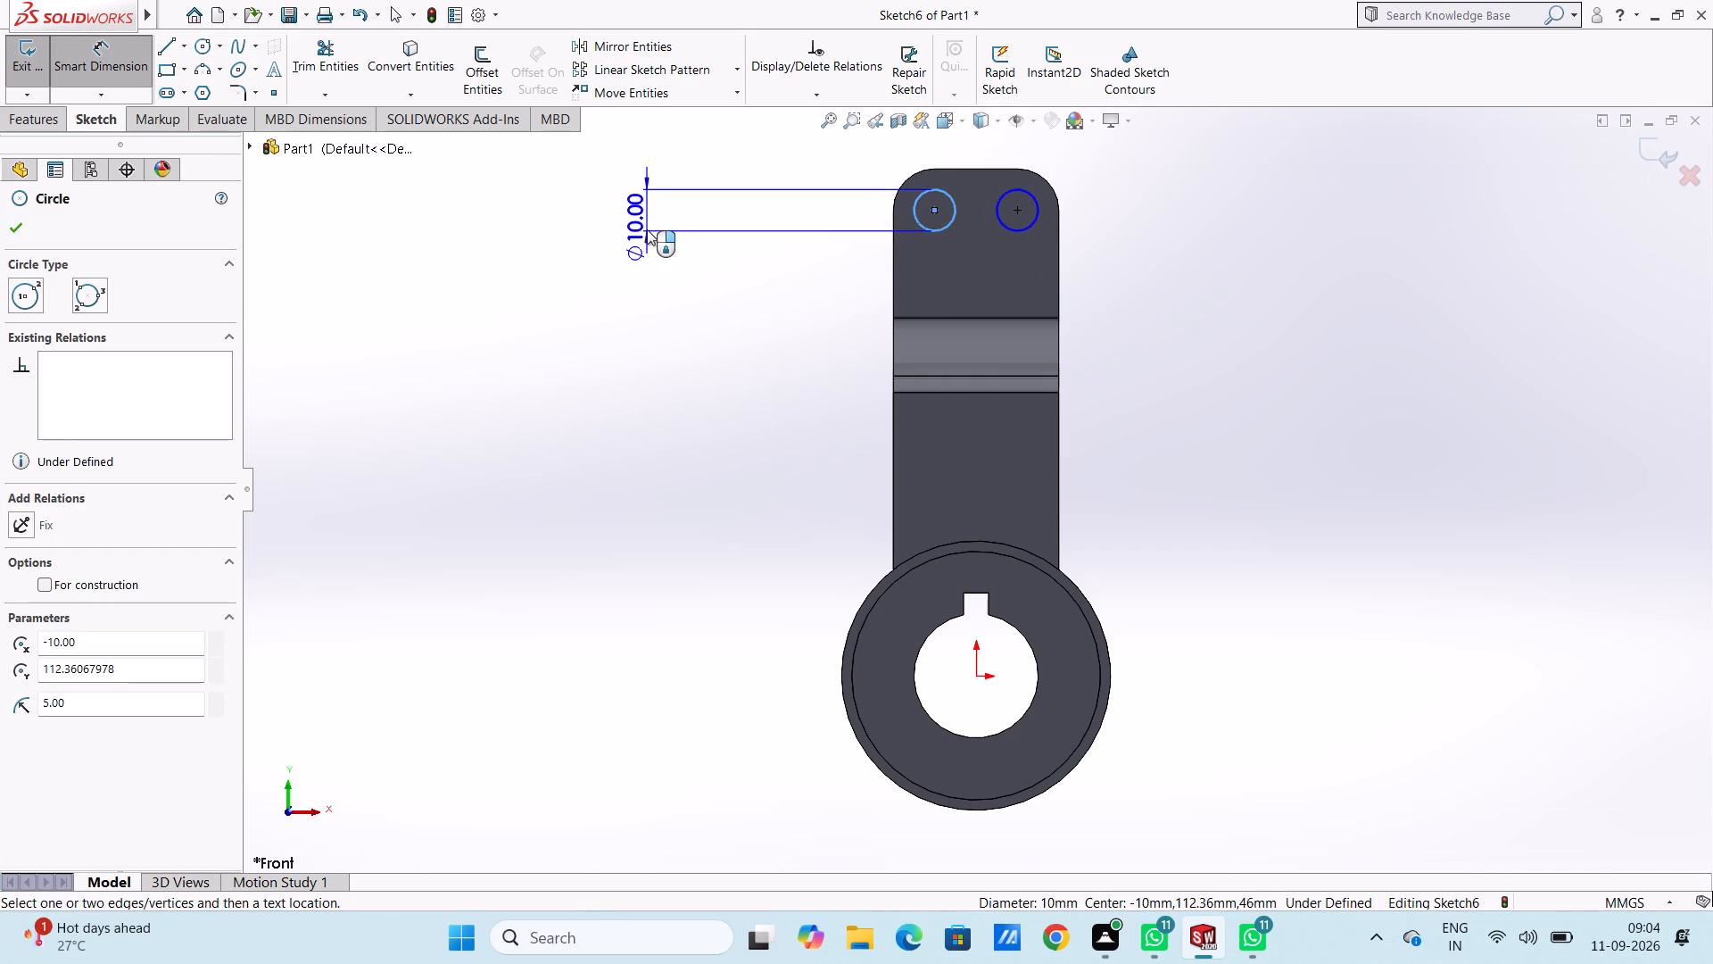
click(630, 289)
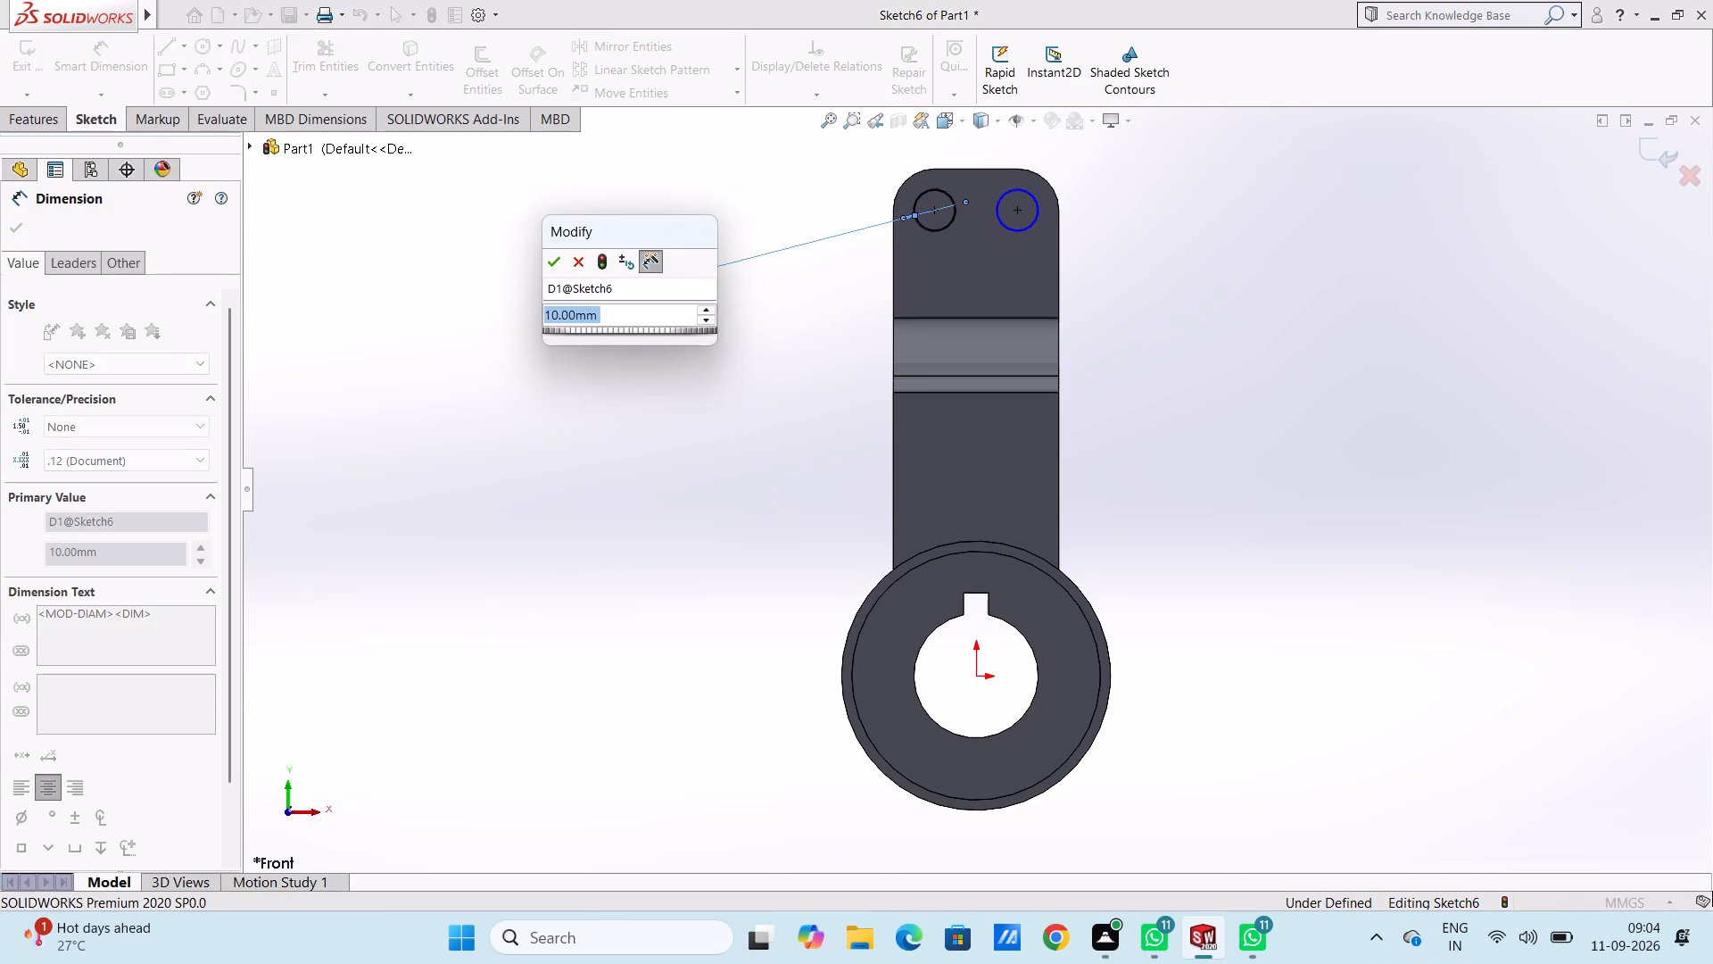
key(Return)
click(760, 367)
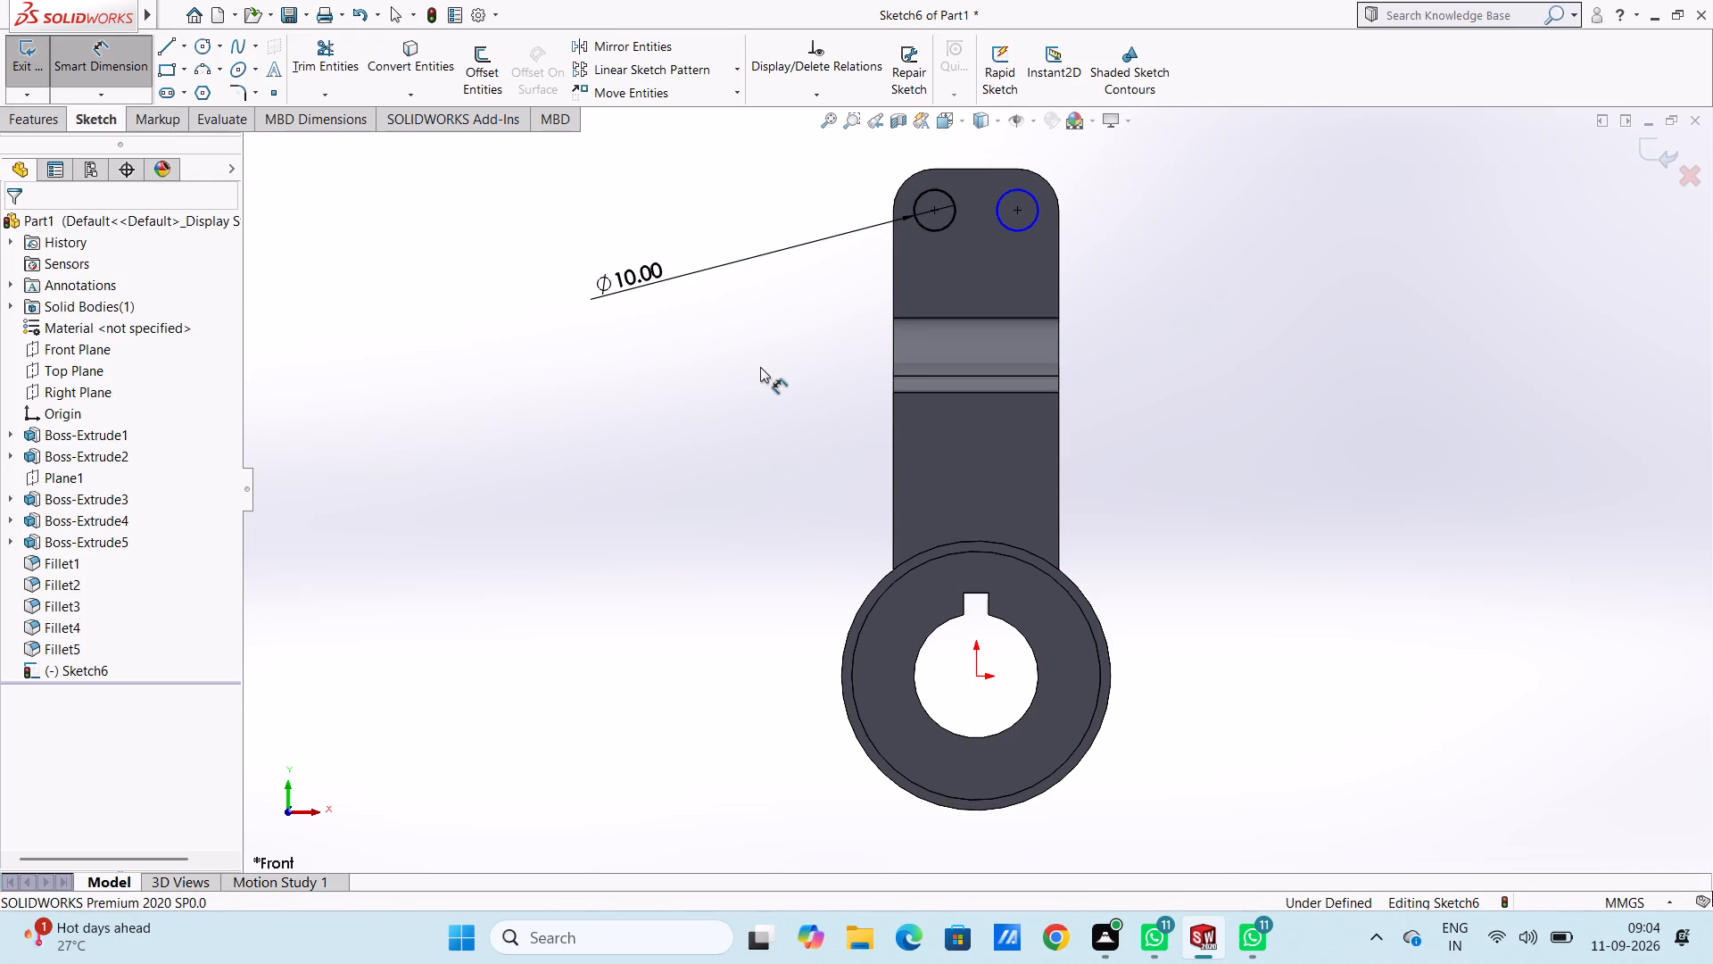
click(1020, 227)
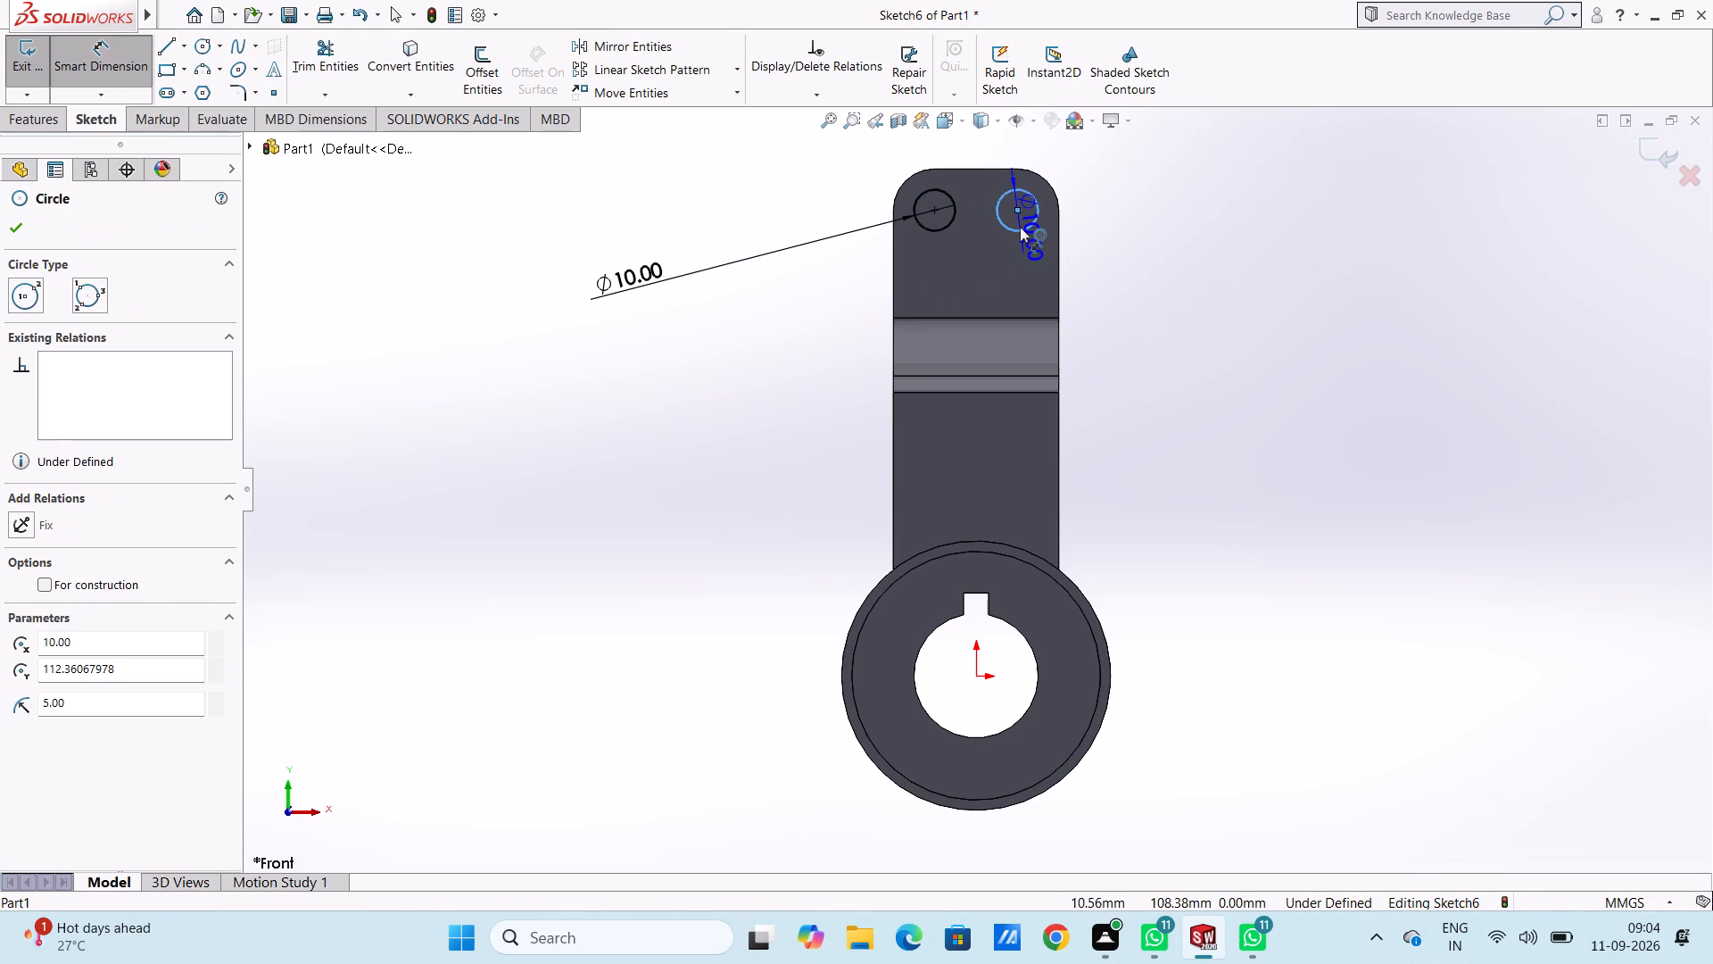
click(1300, 414)
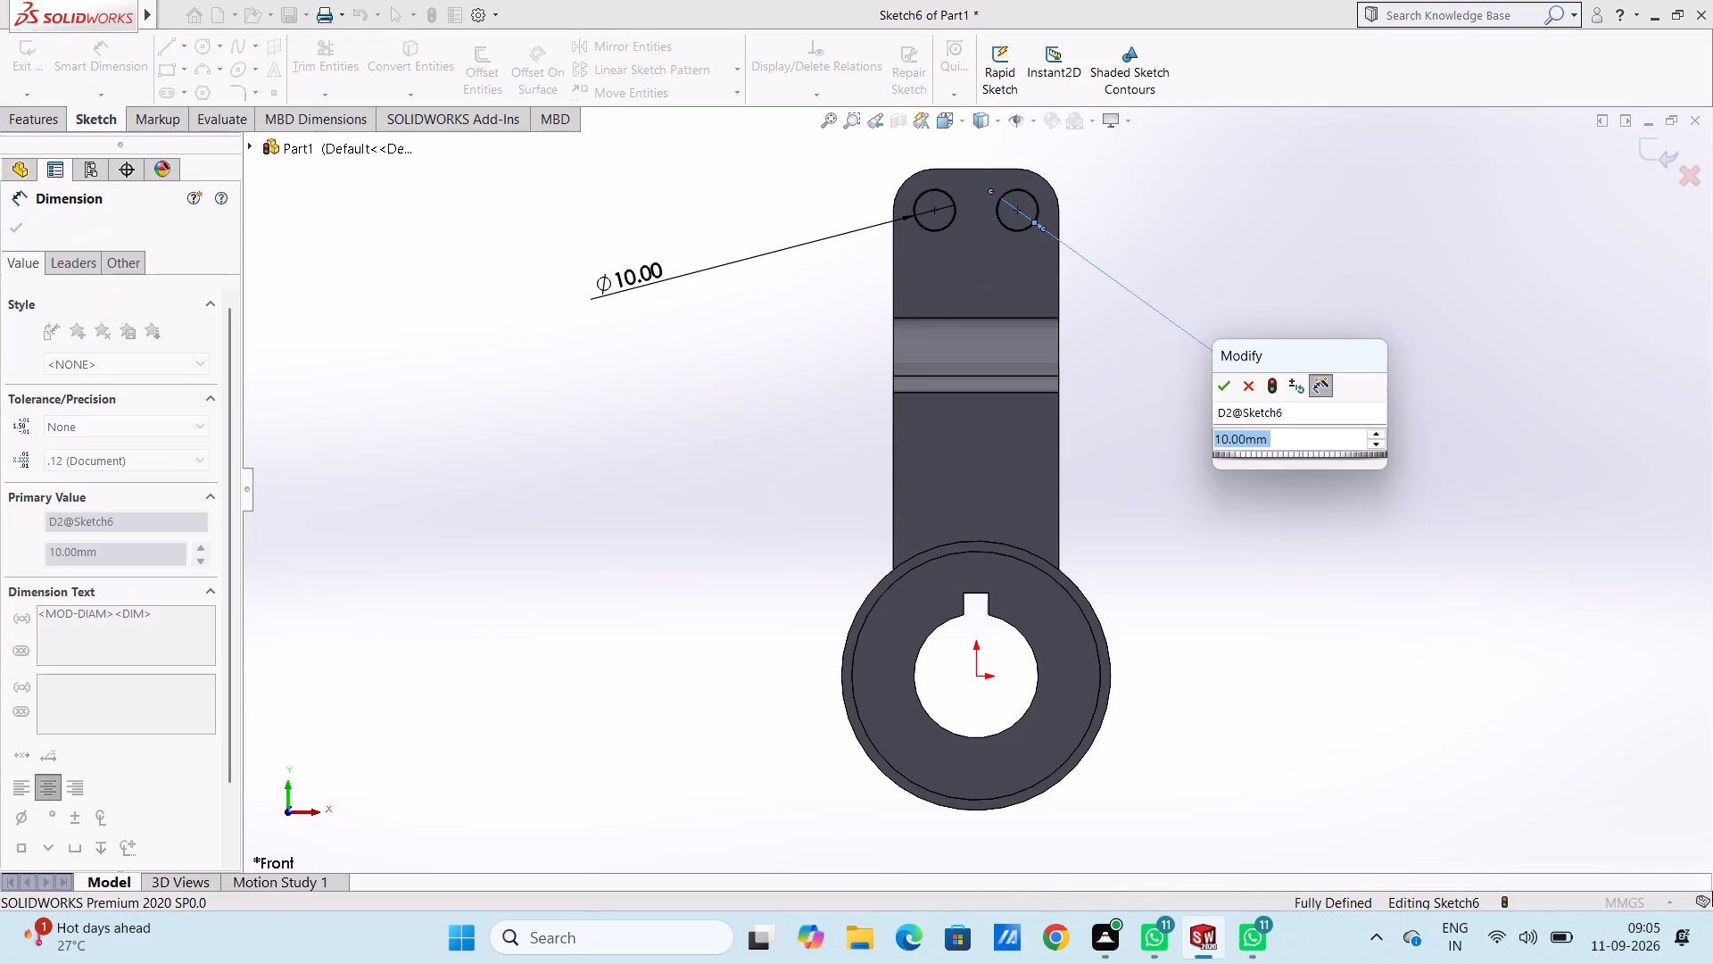
key(Return)
click(1269, 530)
key(Escape)
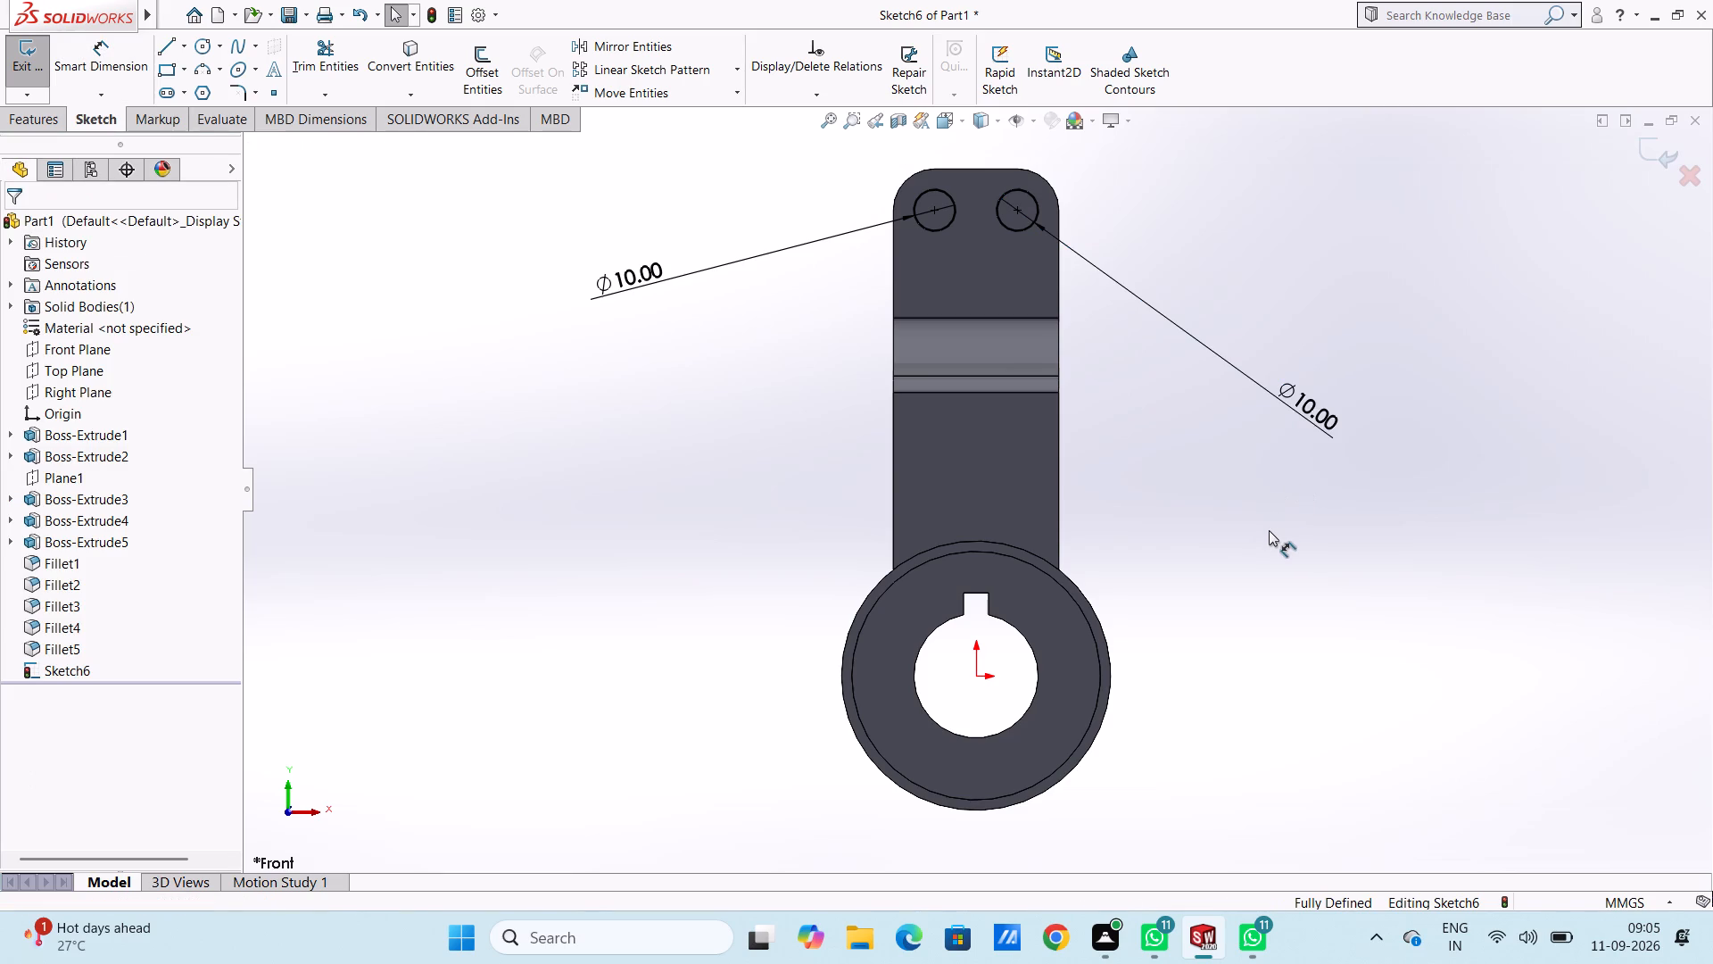
Cut the two circles through the upper end plate with a 40 mm blind Extruded Cut.
key(ctrl+7)
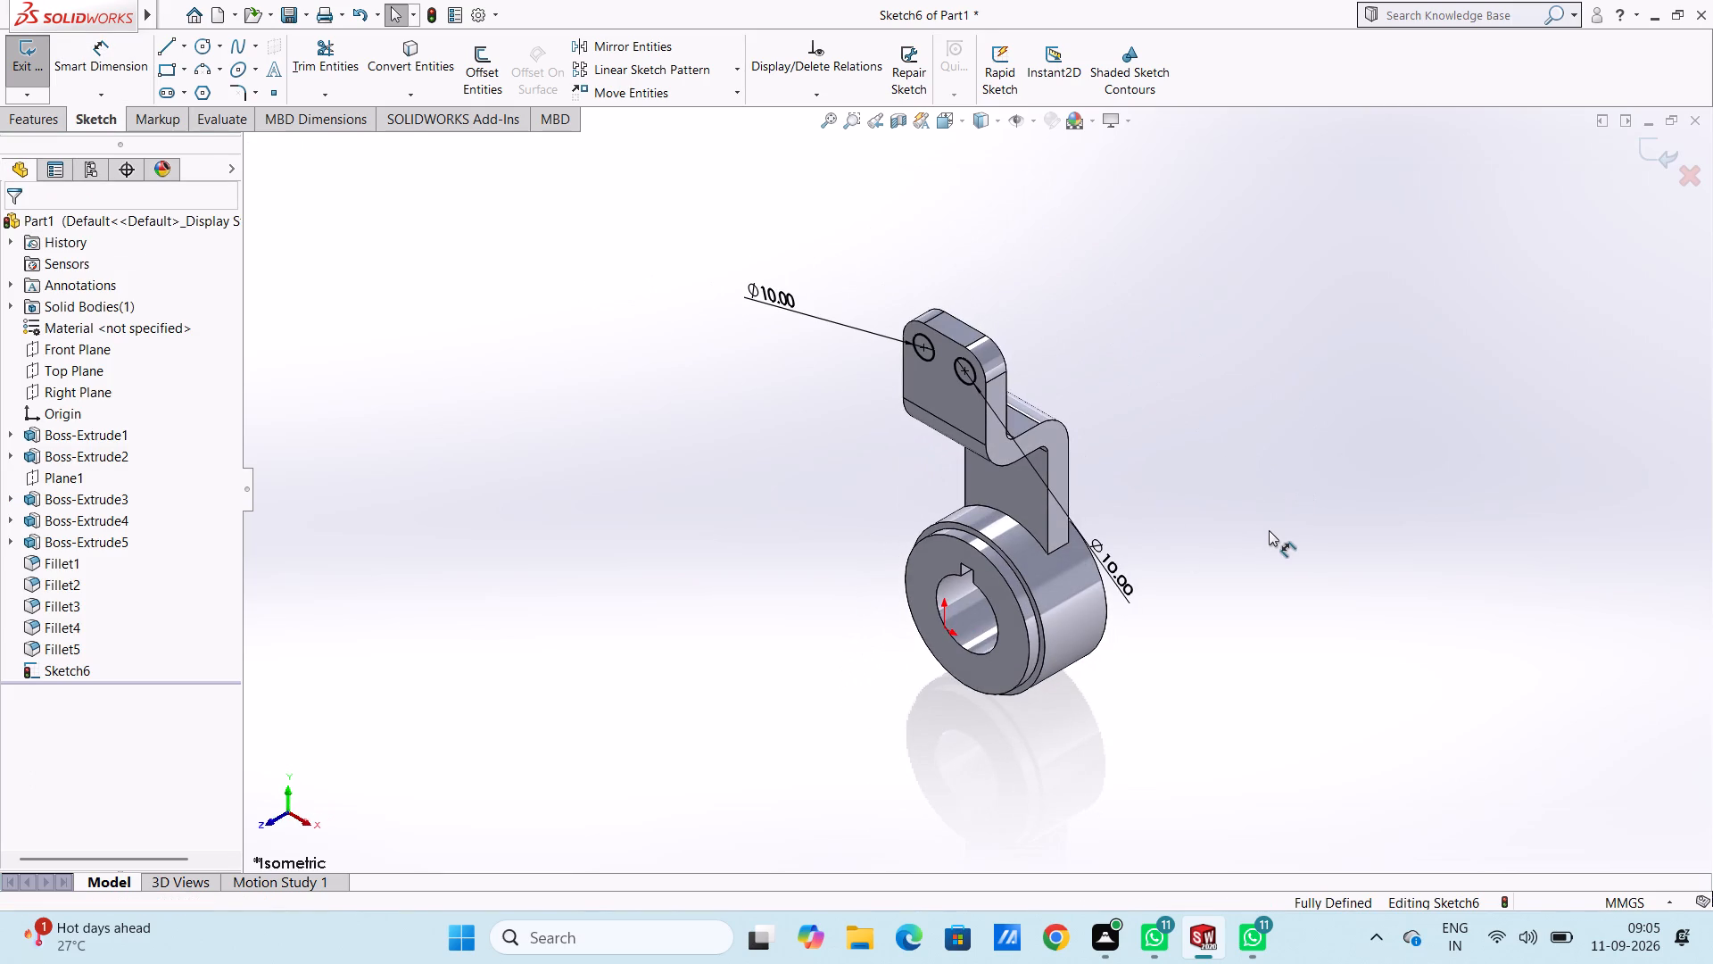
click(35, 120)
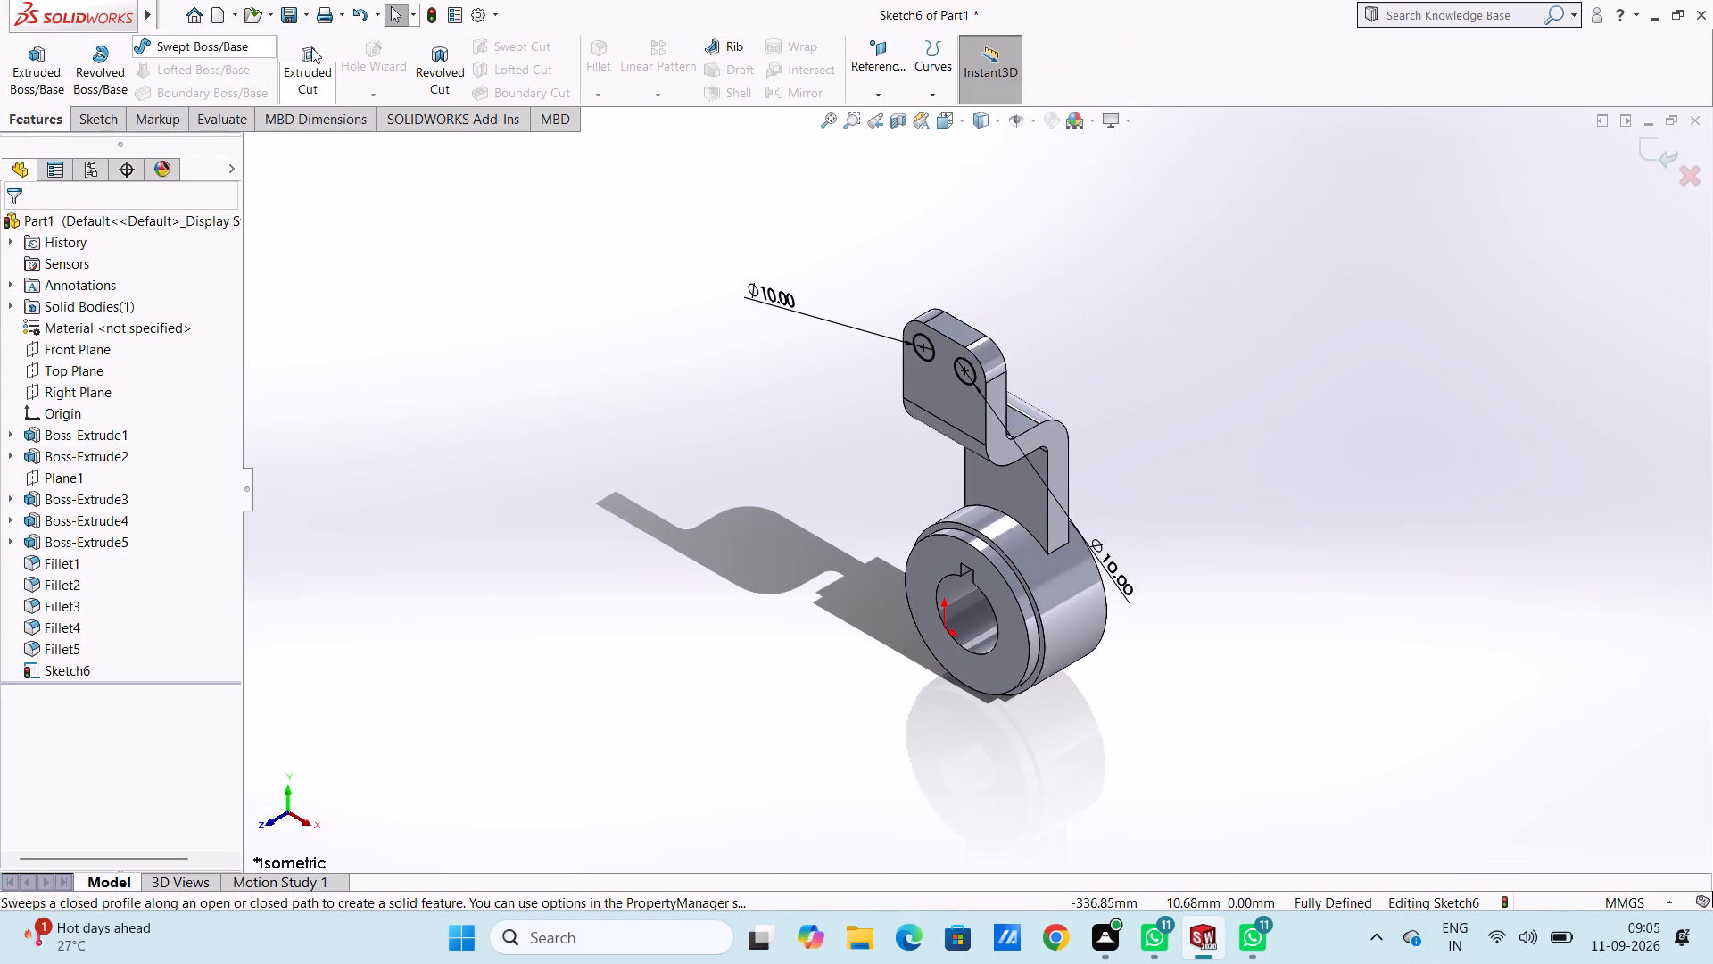
click(301, 69)
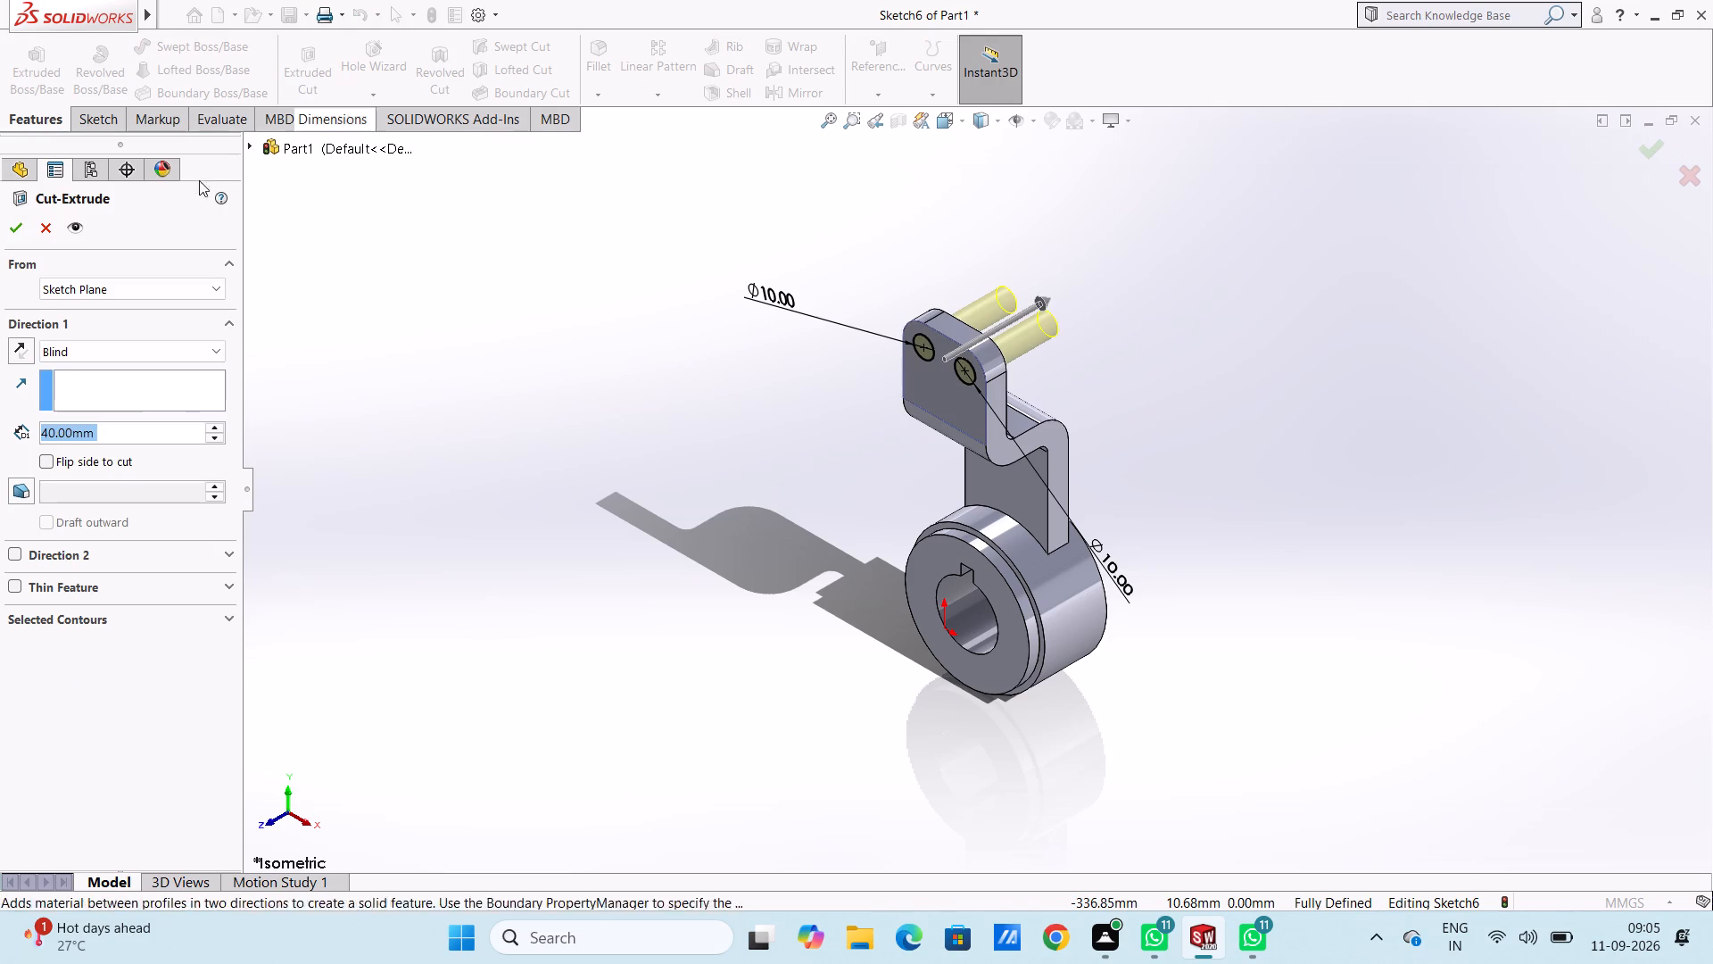
click(14, 227)
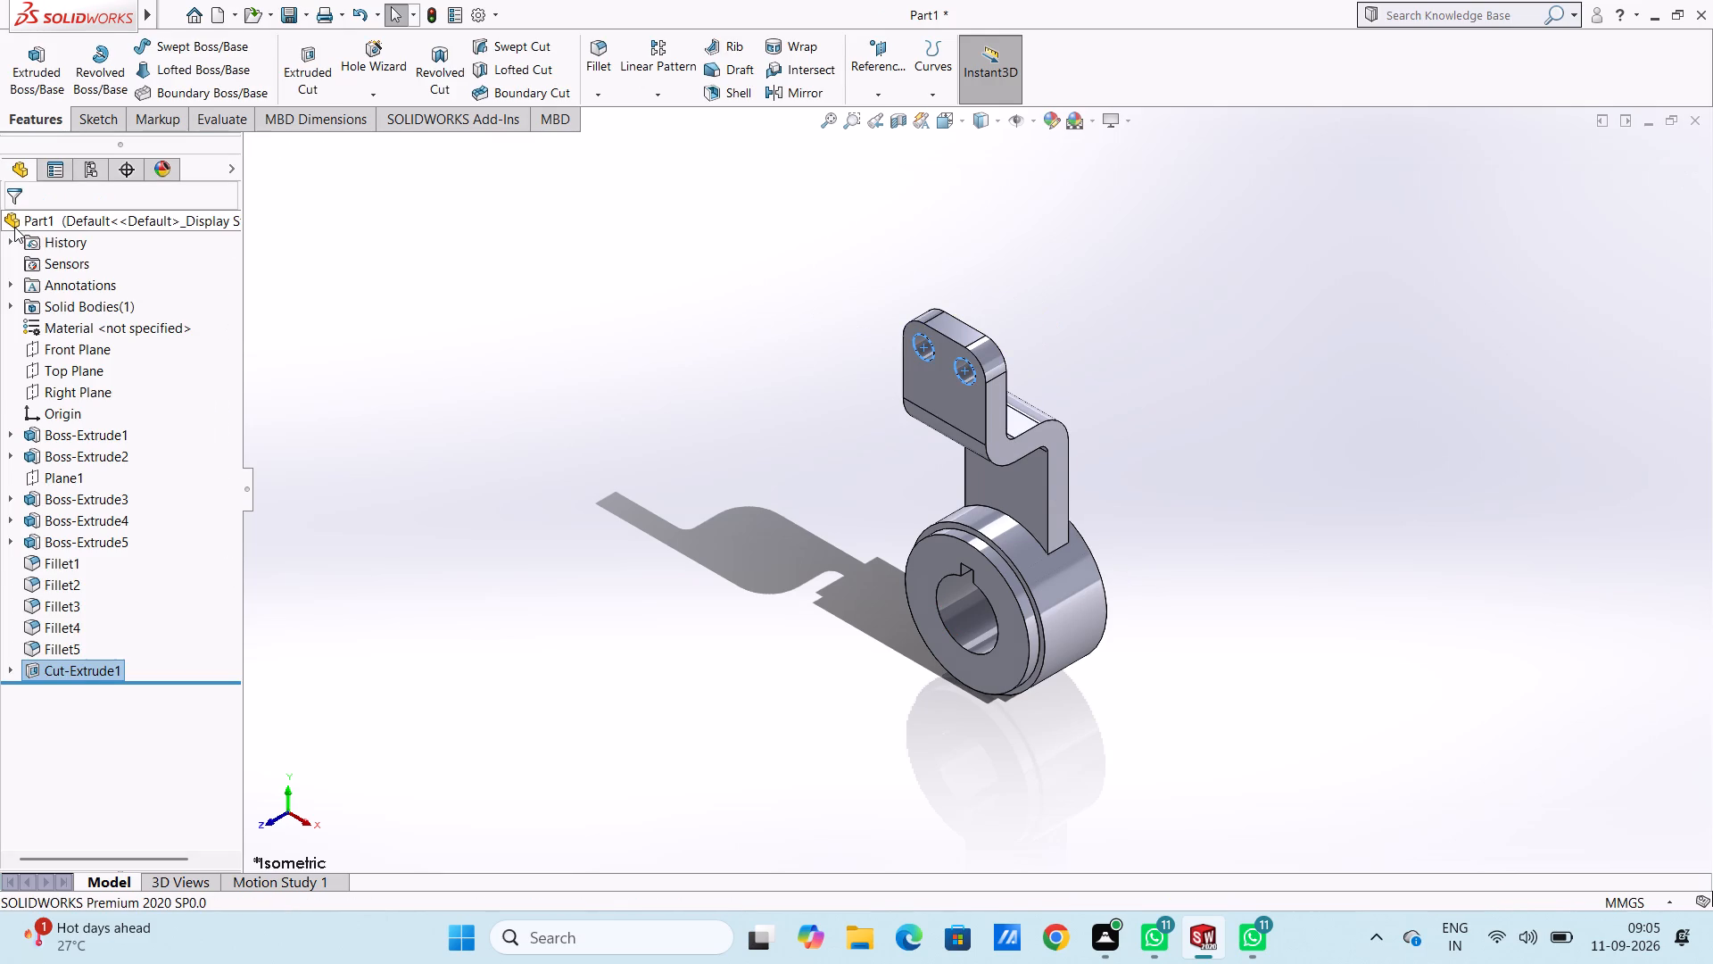
click(432, 409)
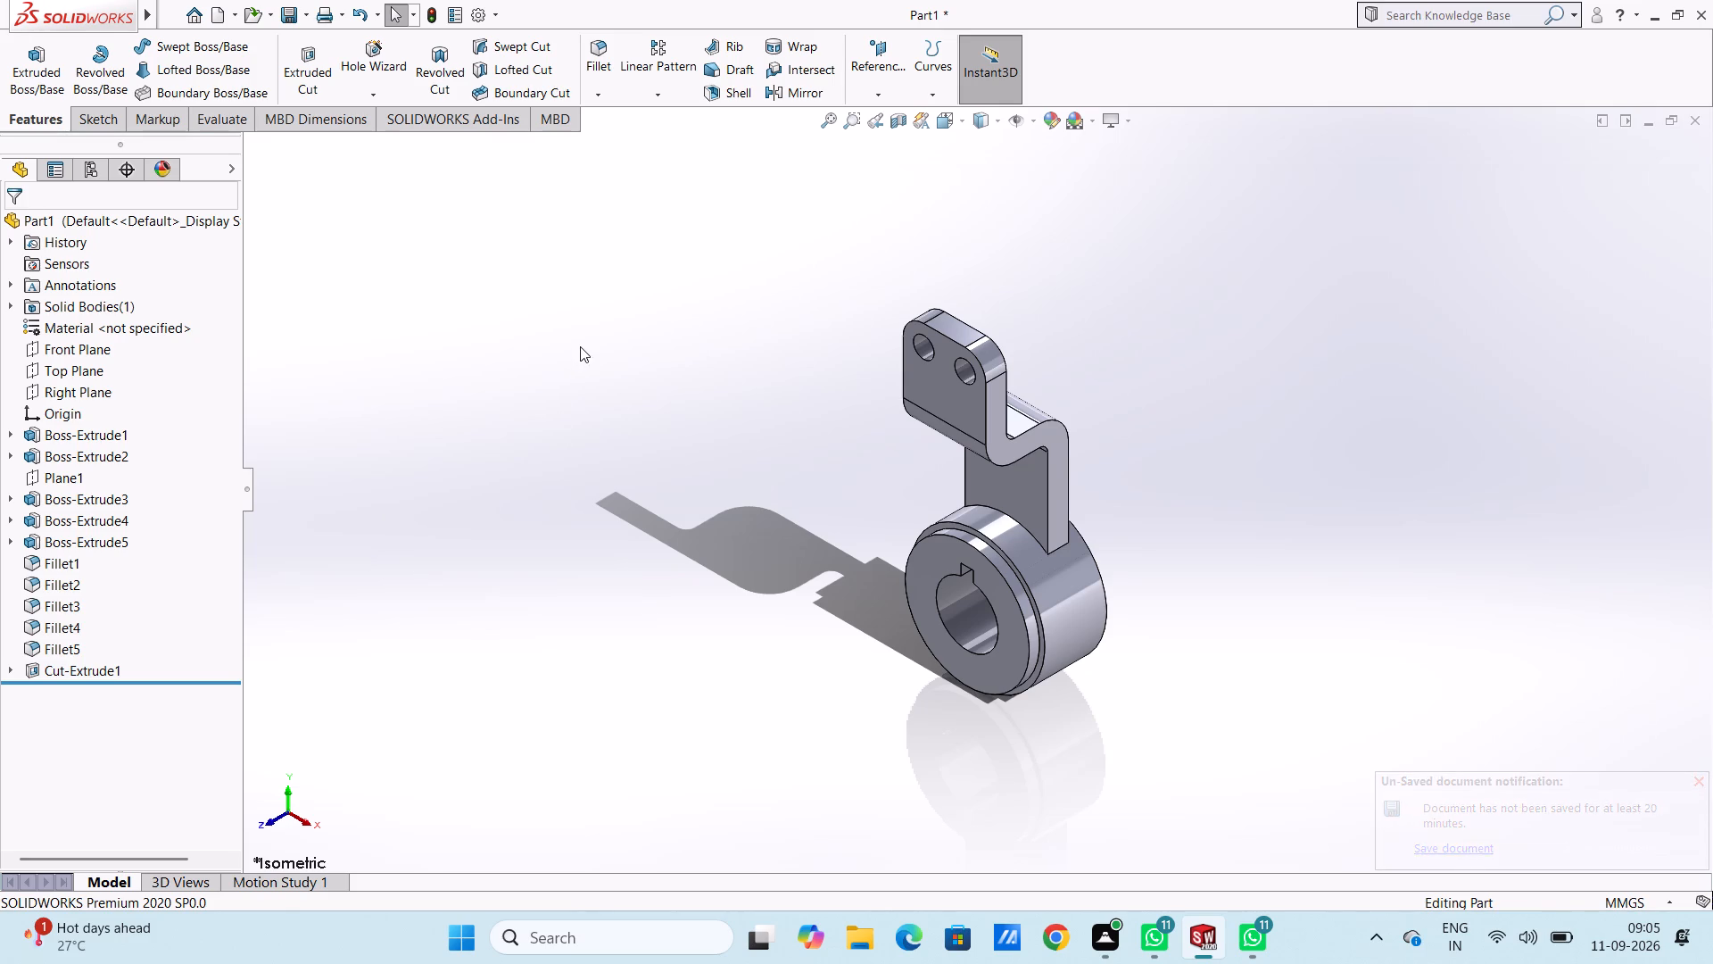
Change the whole part's appearance colour to the palest cyan swatch of the standard palette.
click(1050, 122)
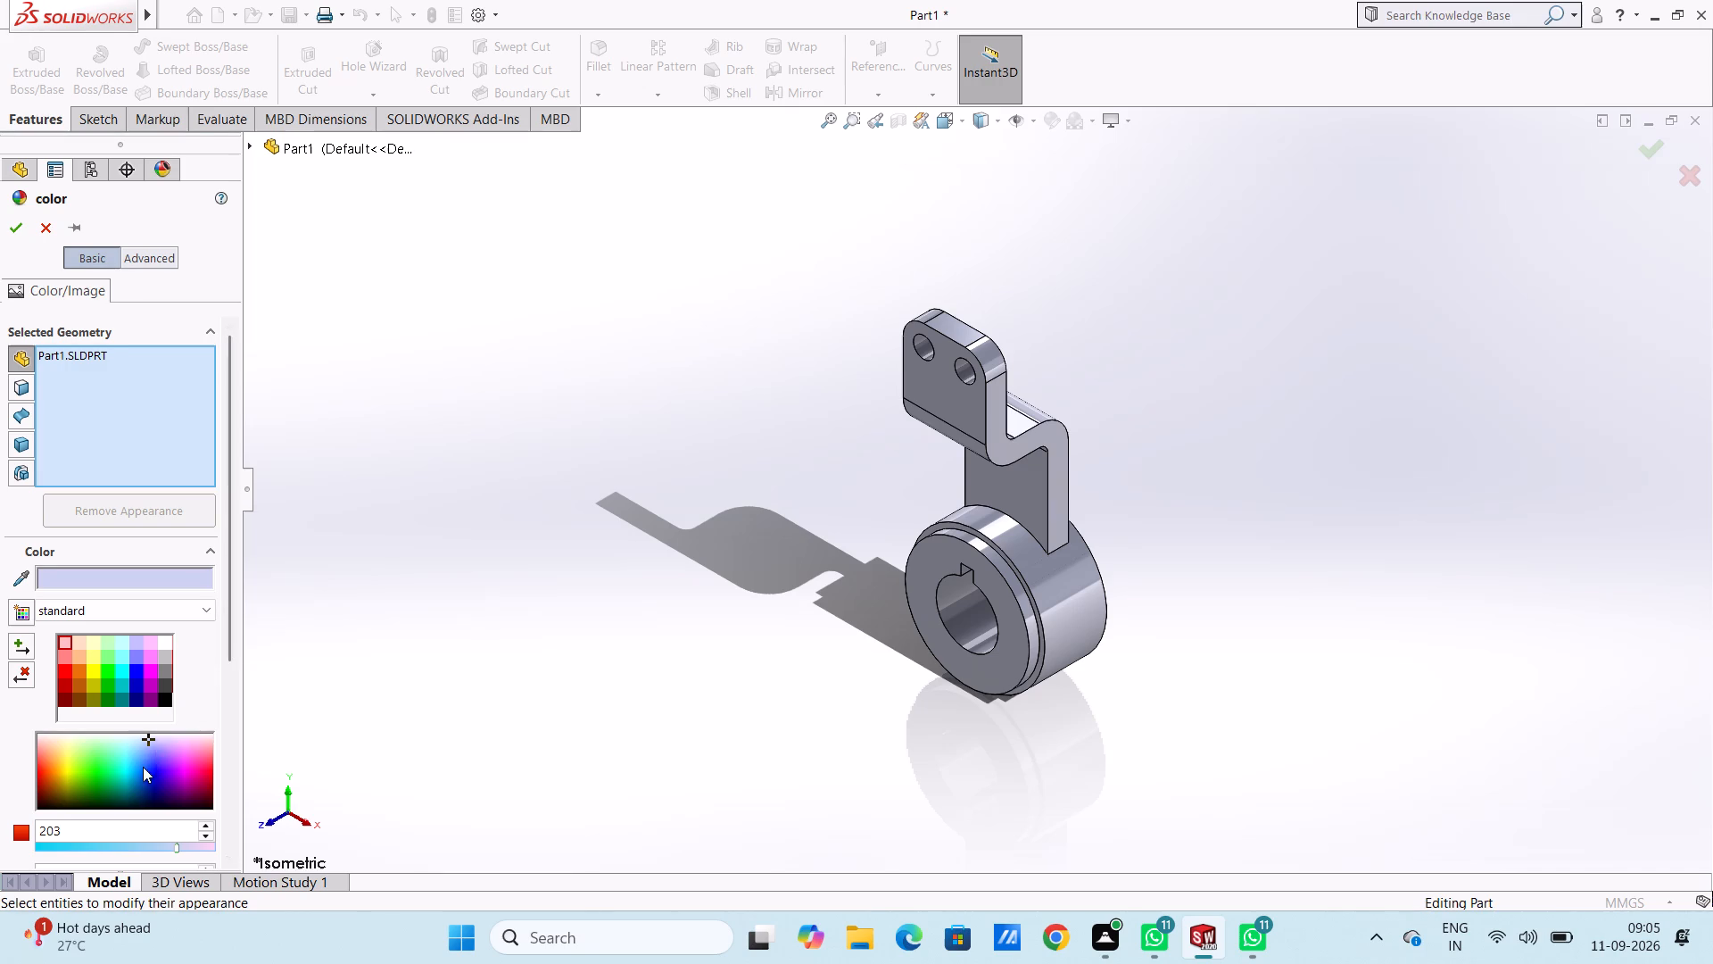
click(122, 787)
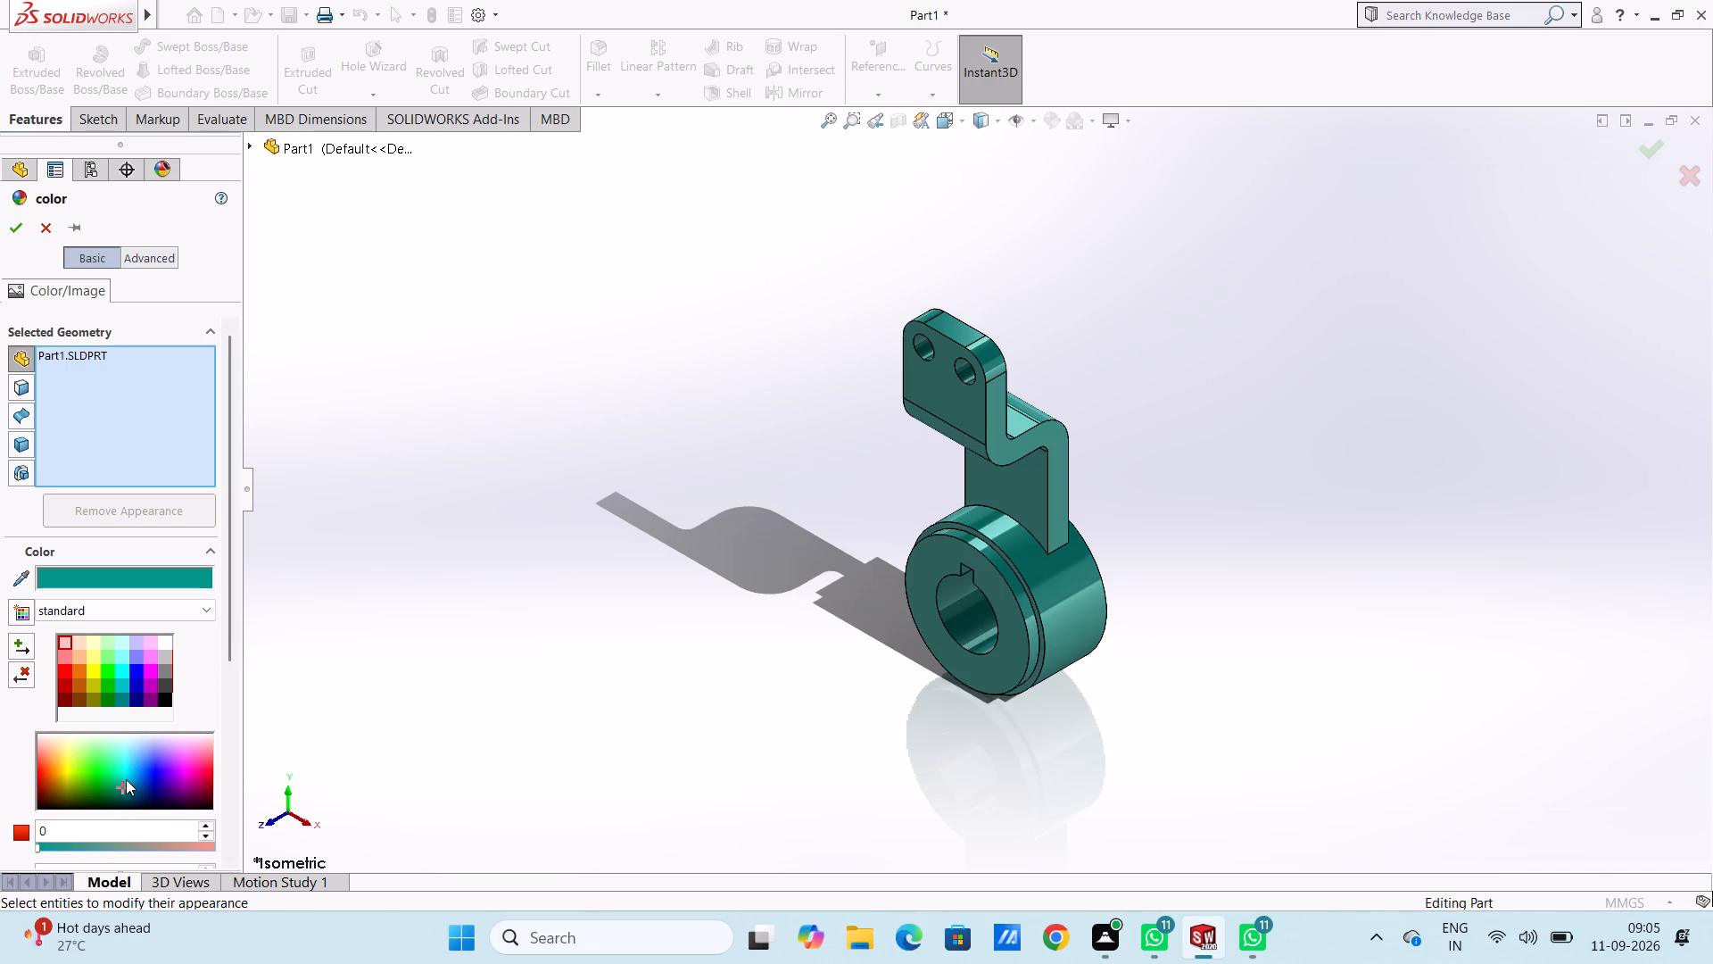
click(126, 779)
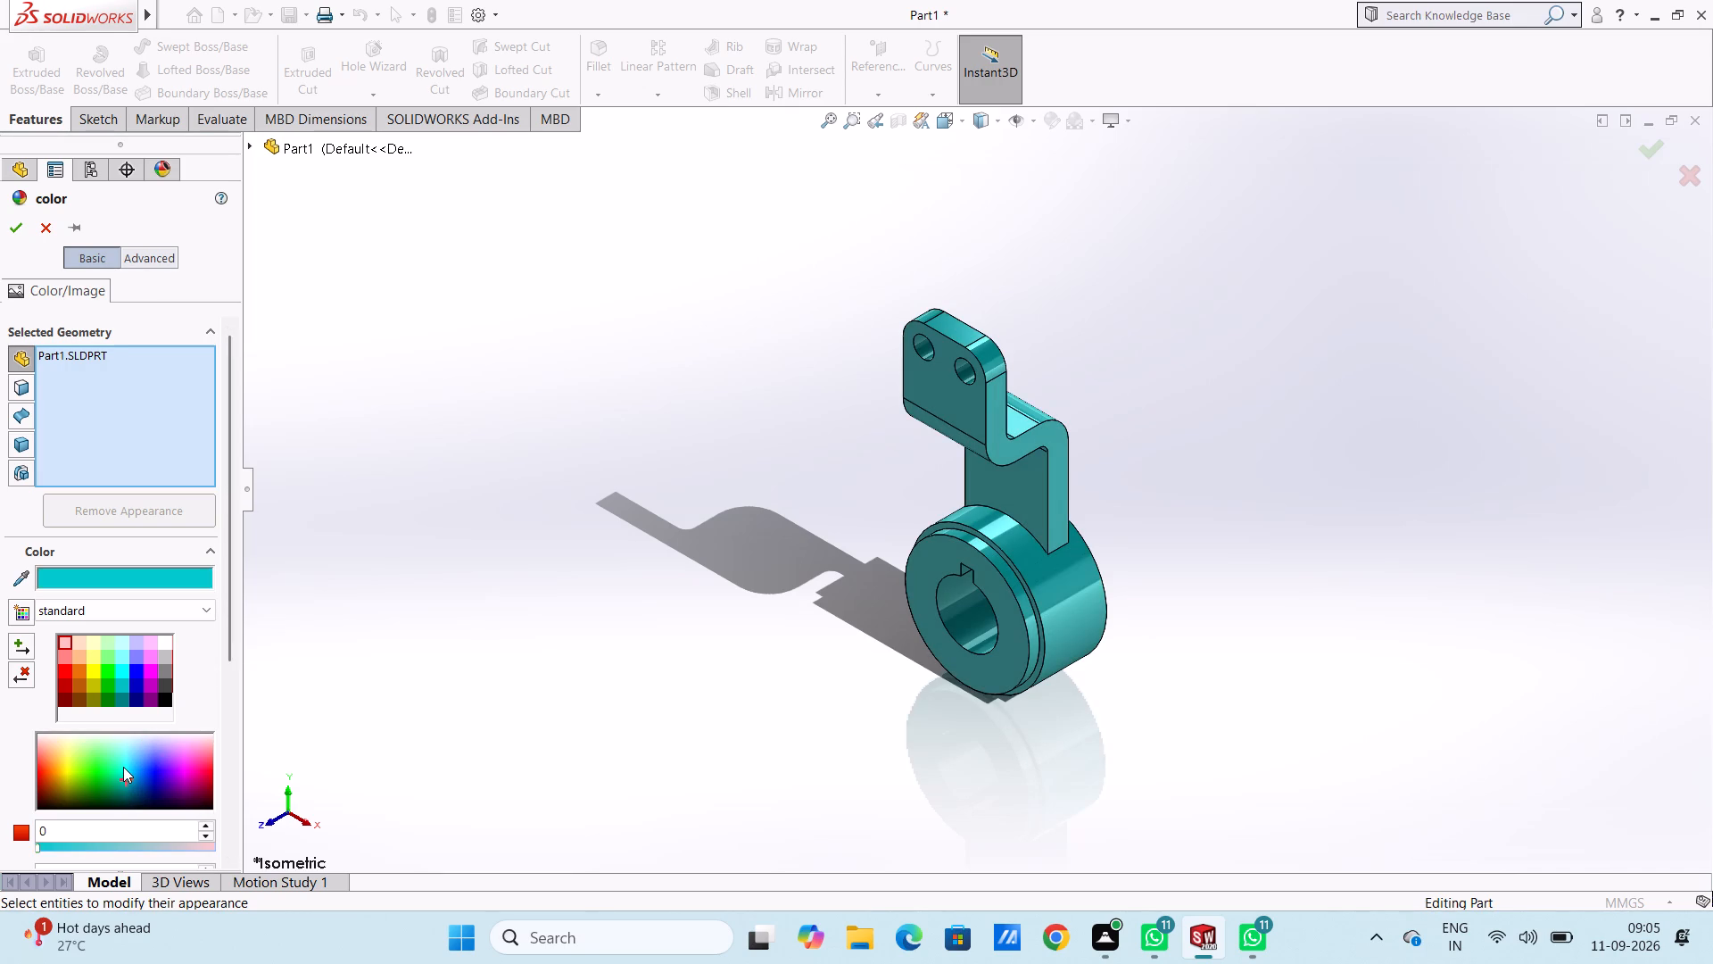
click(123, 767)
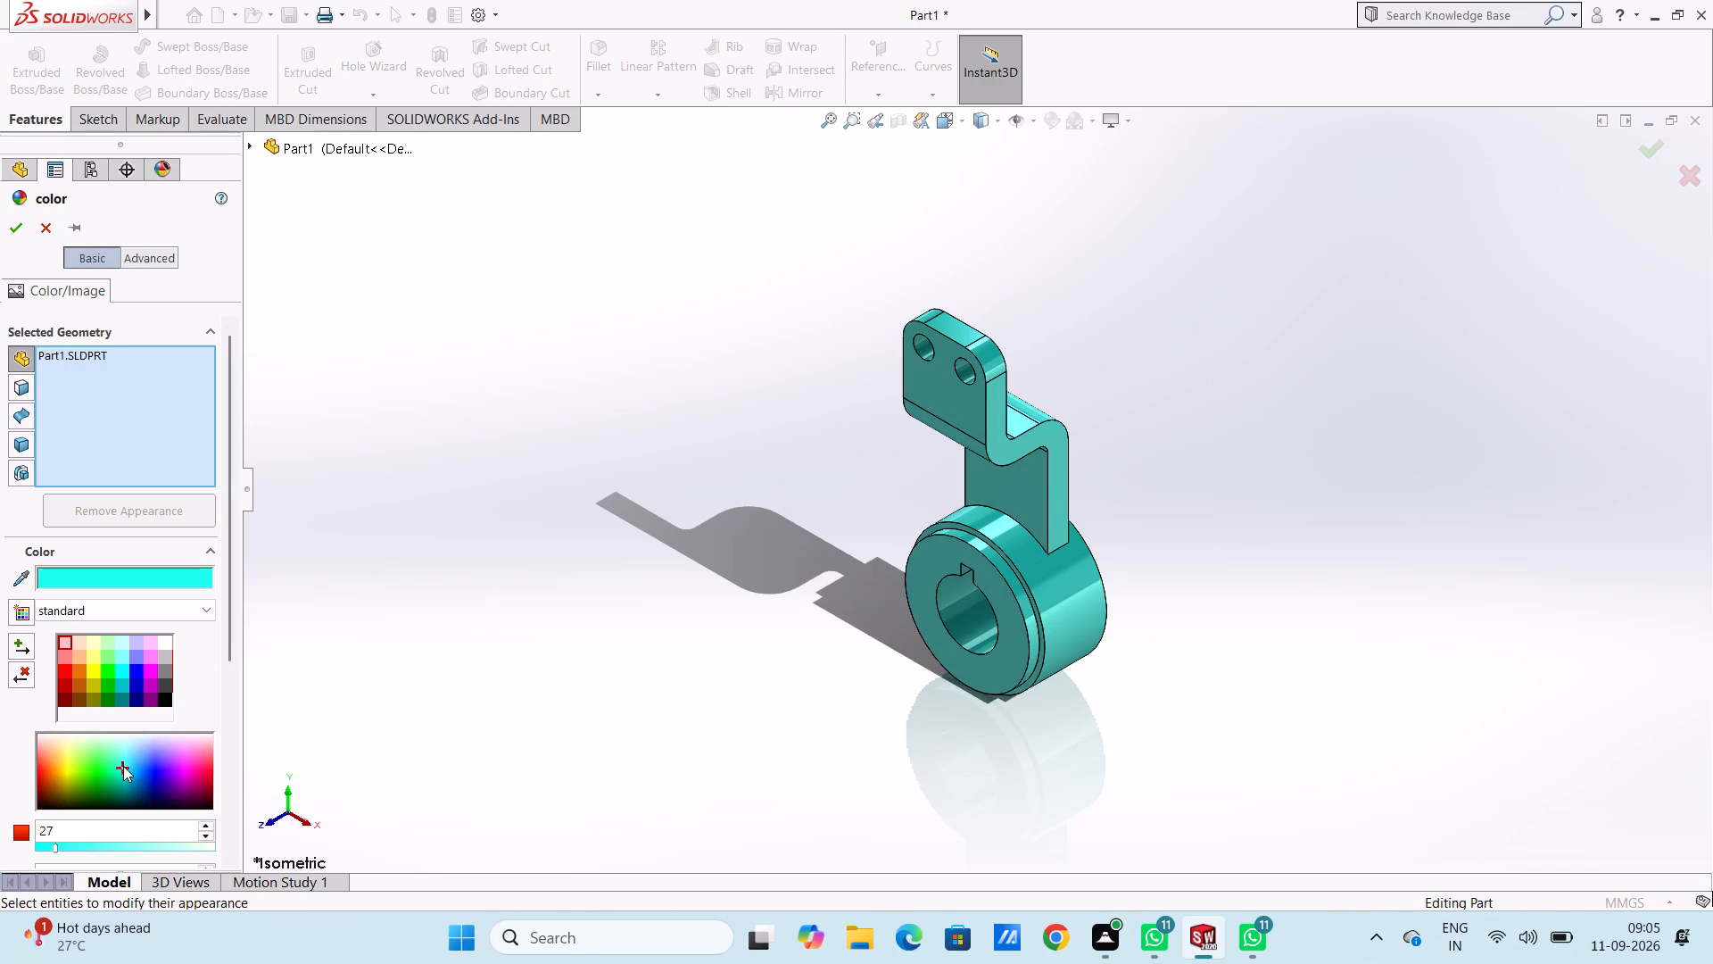
click(125, 695)
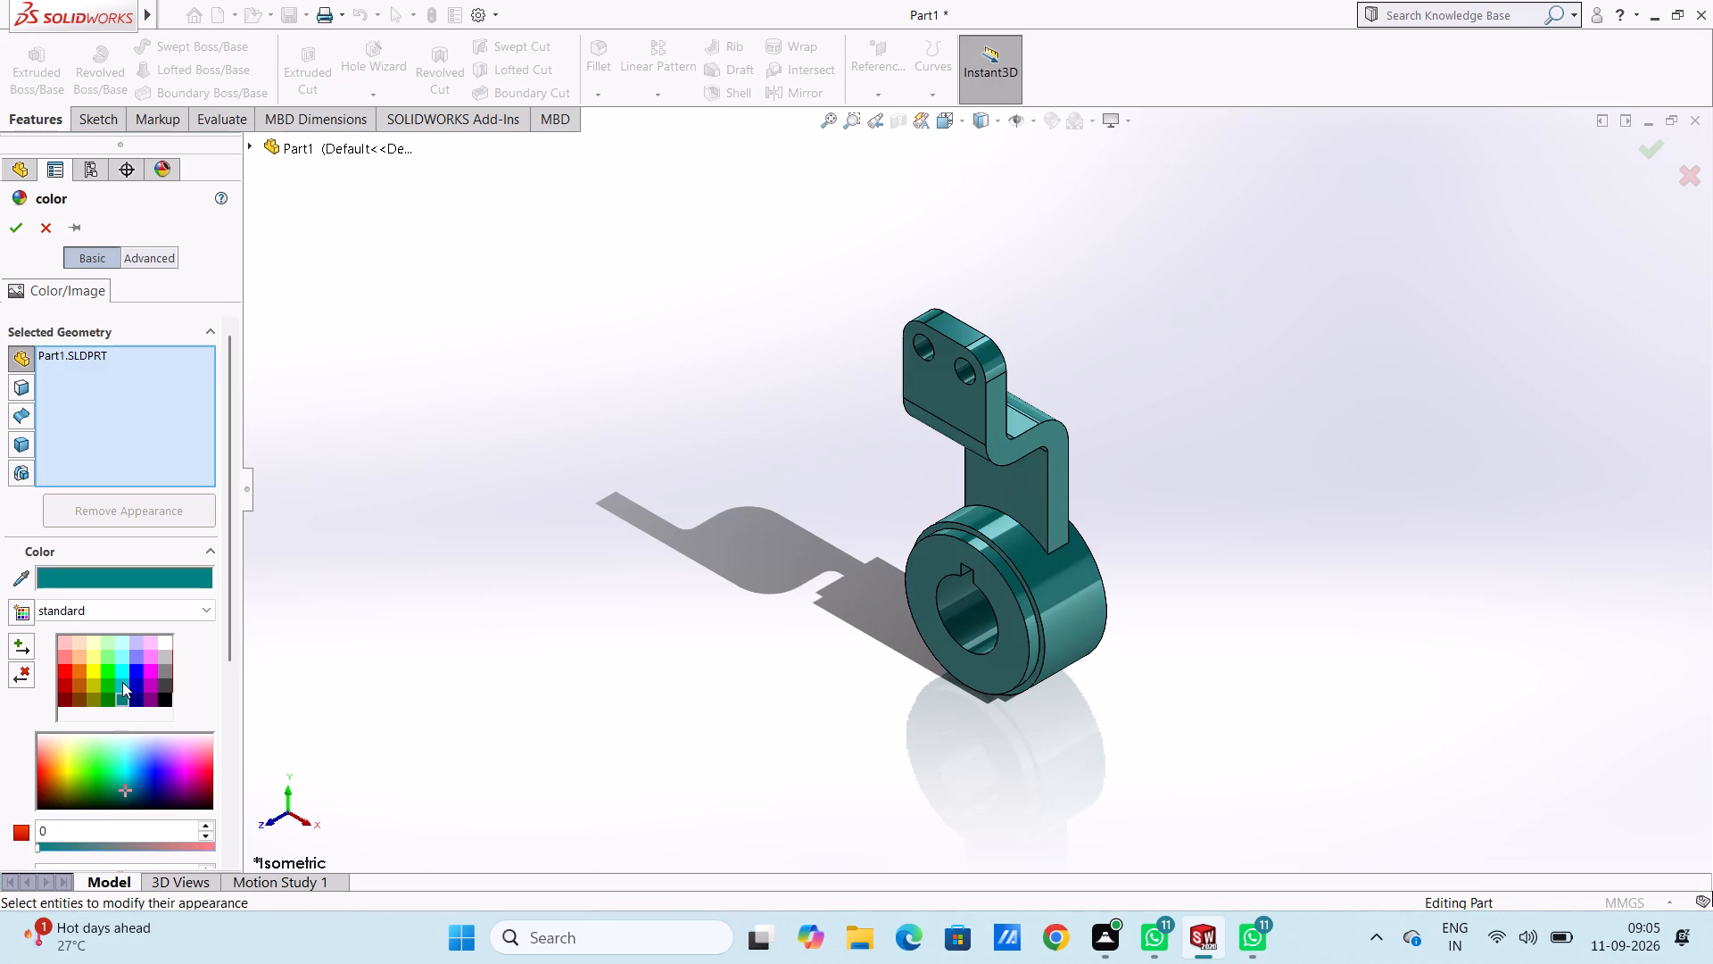
click(121, 678)
click(121, 668)
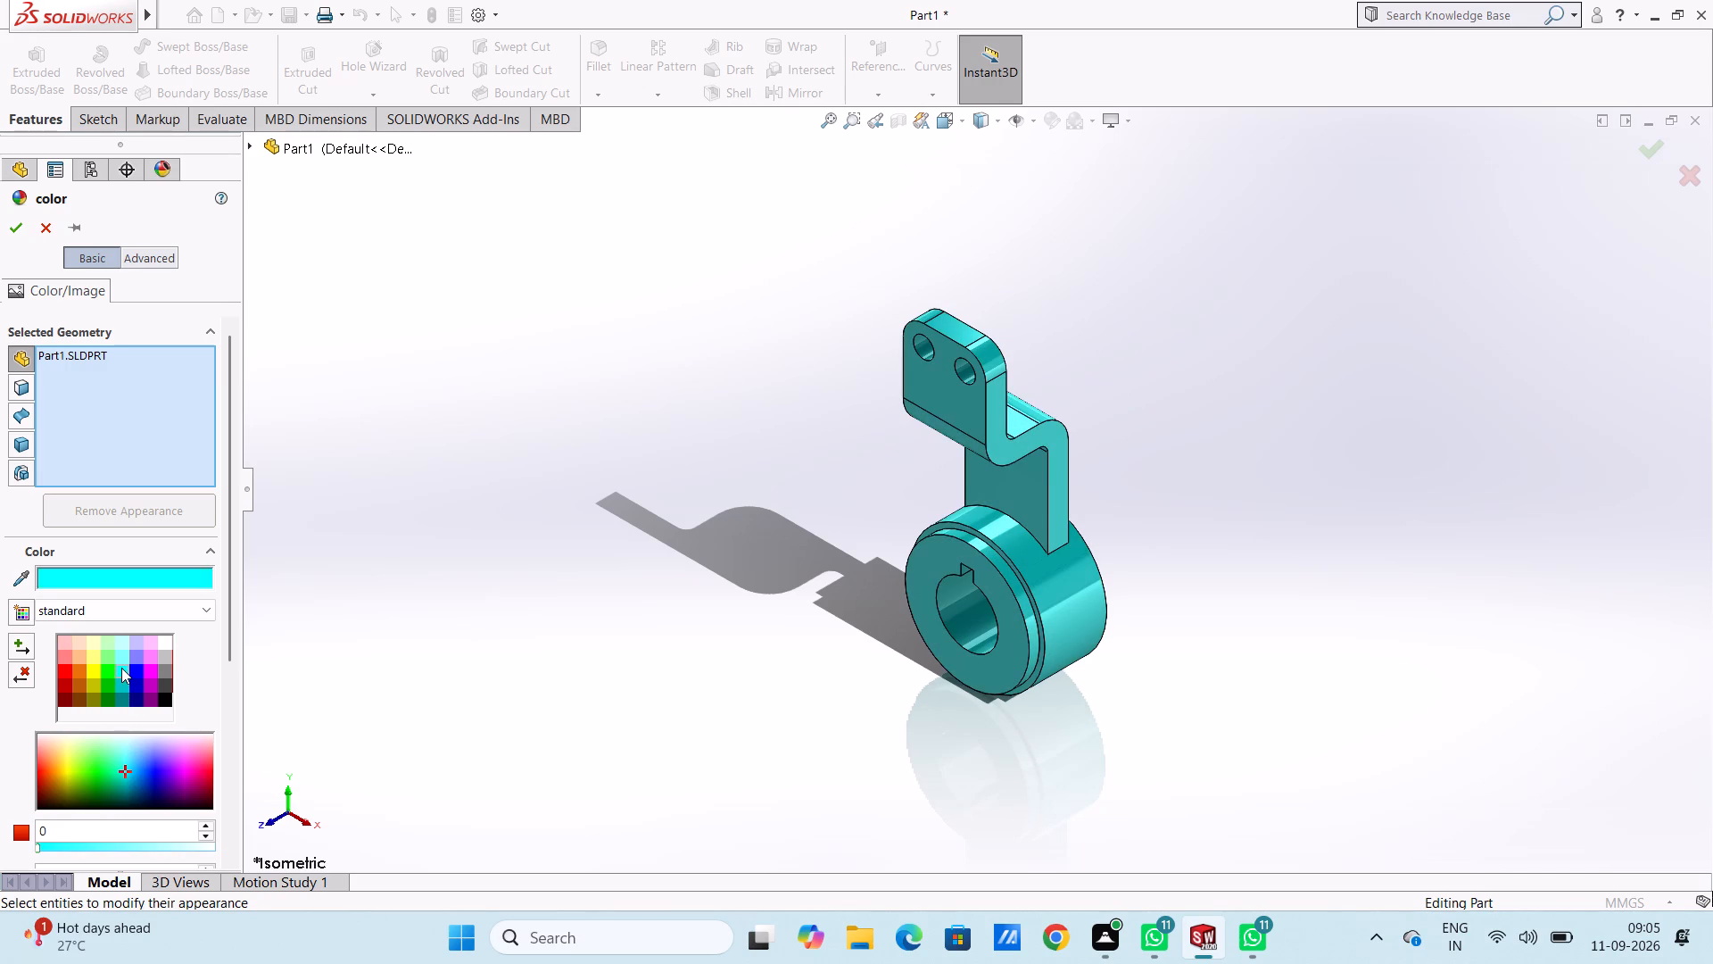
click(122, 659)
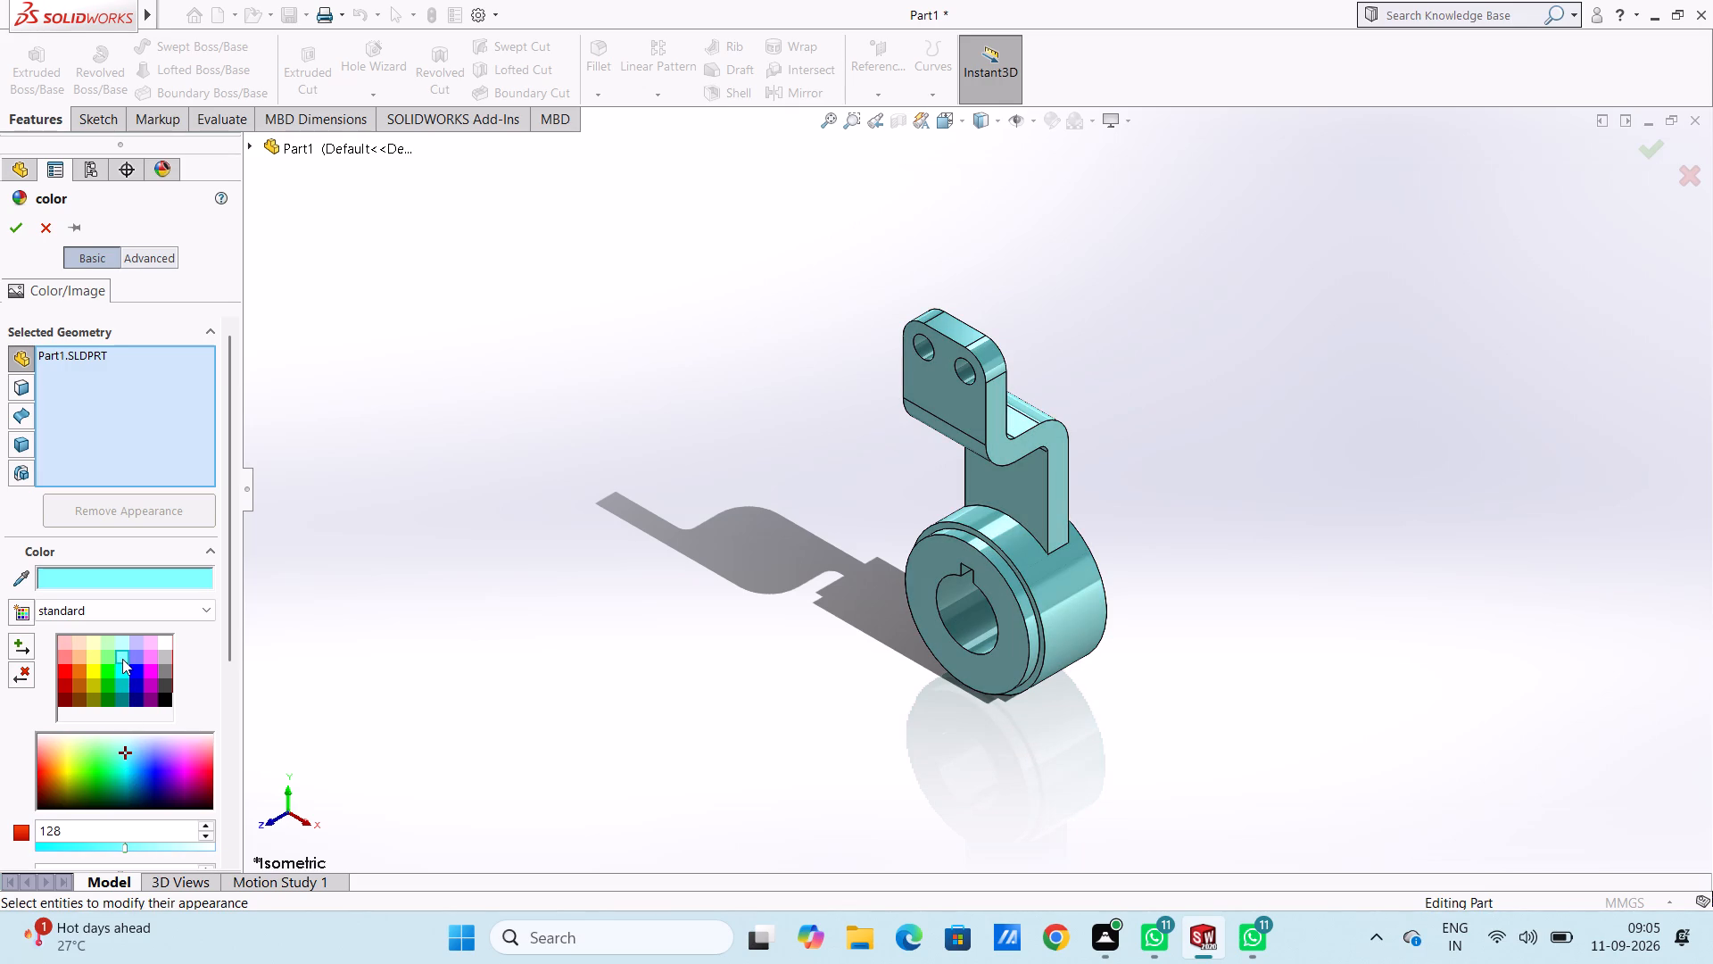
click(122, 640)
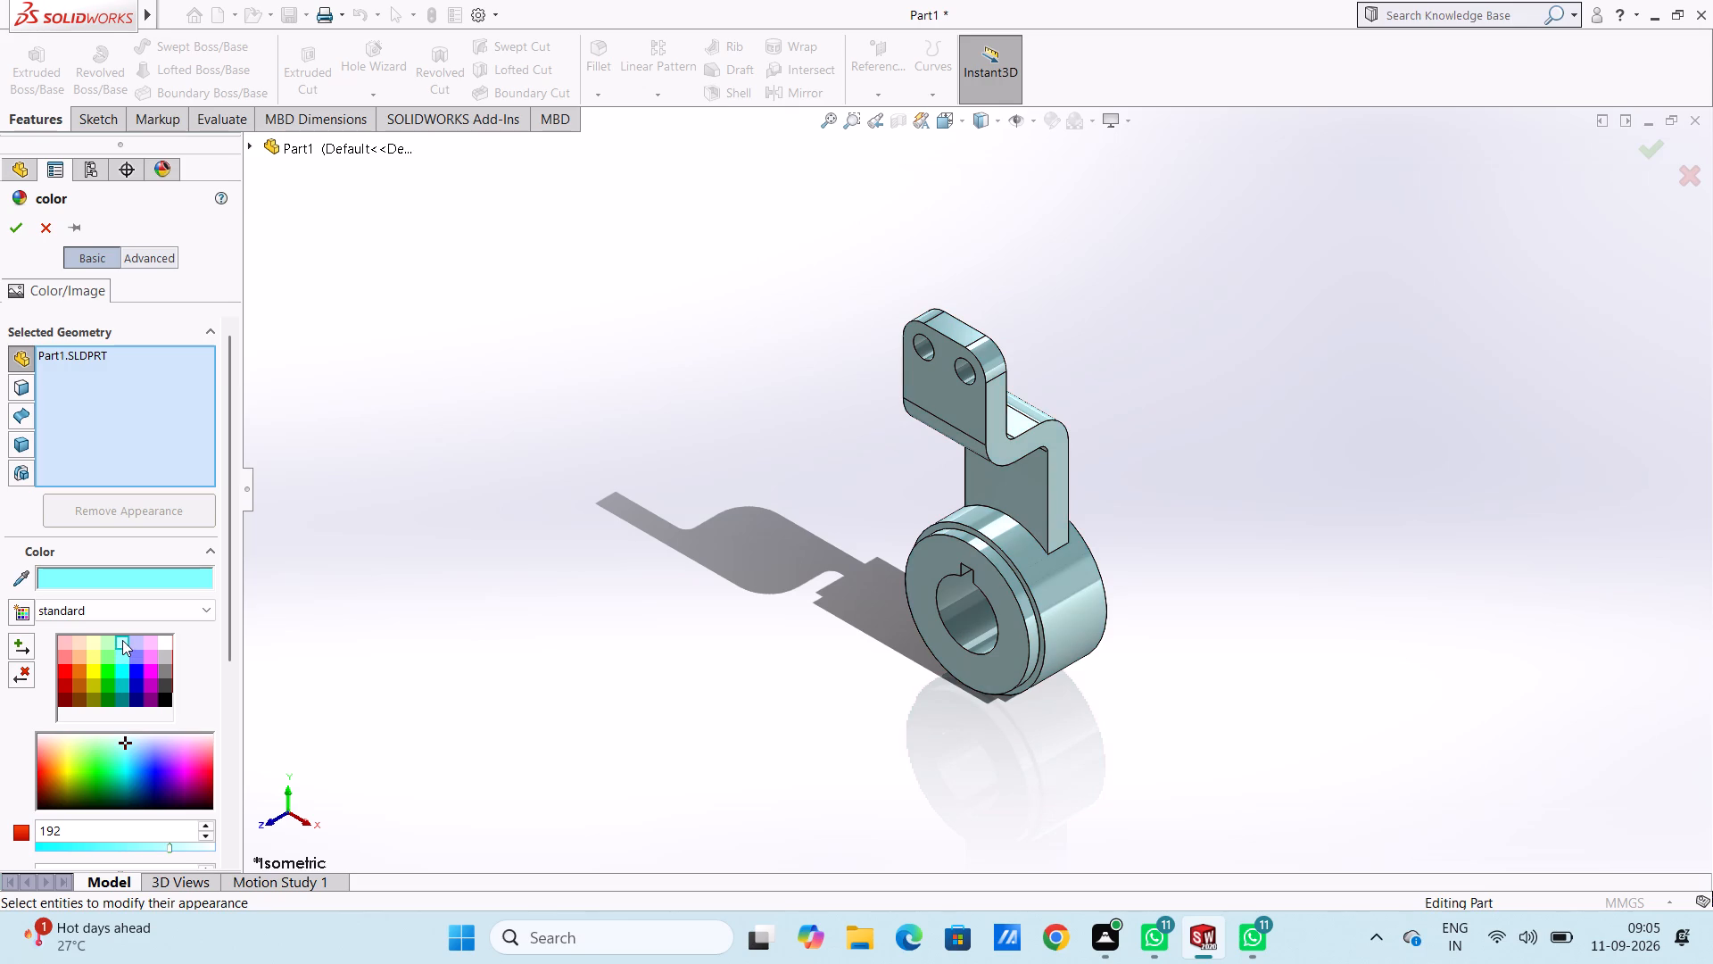
click(19, 228)
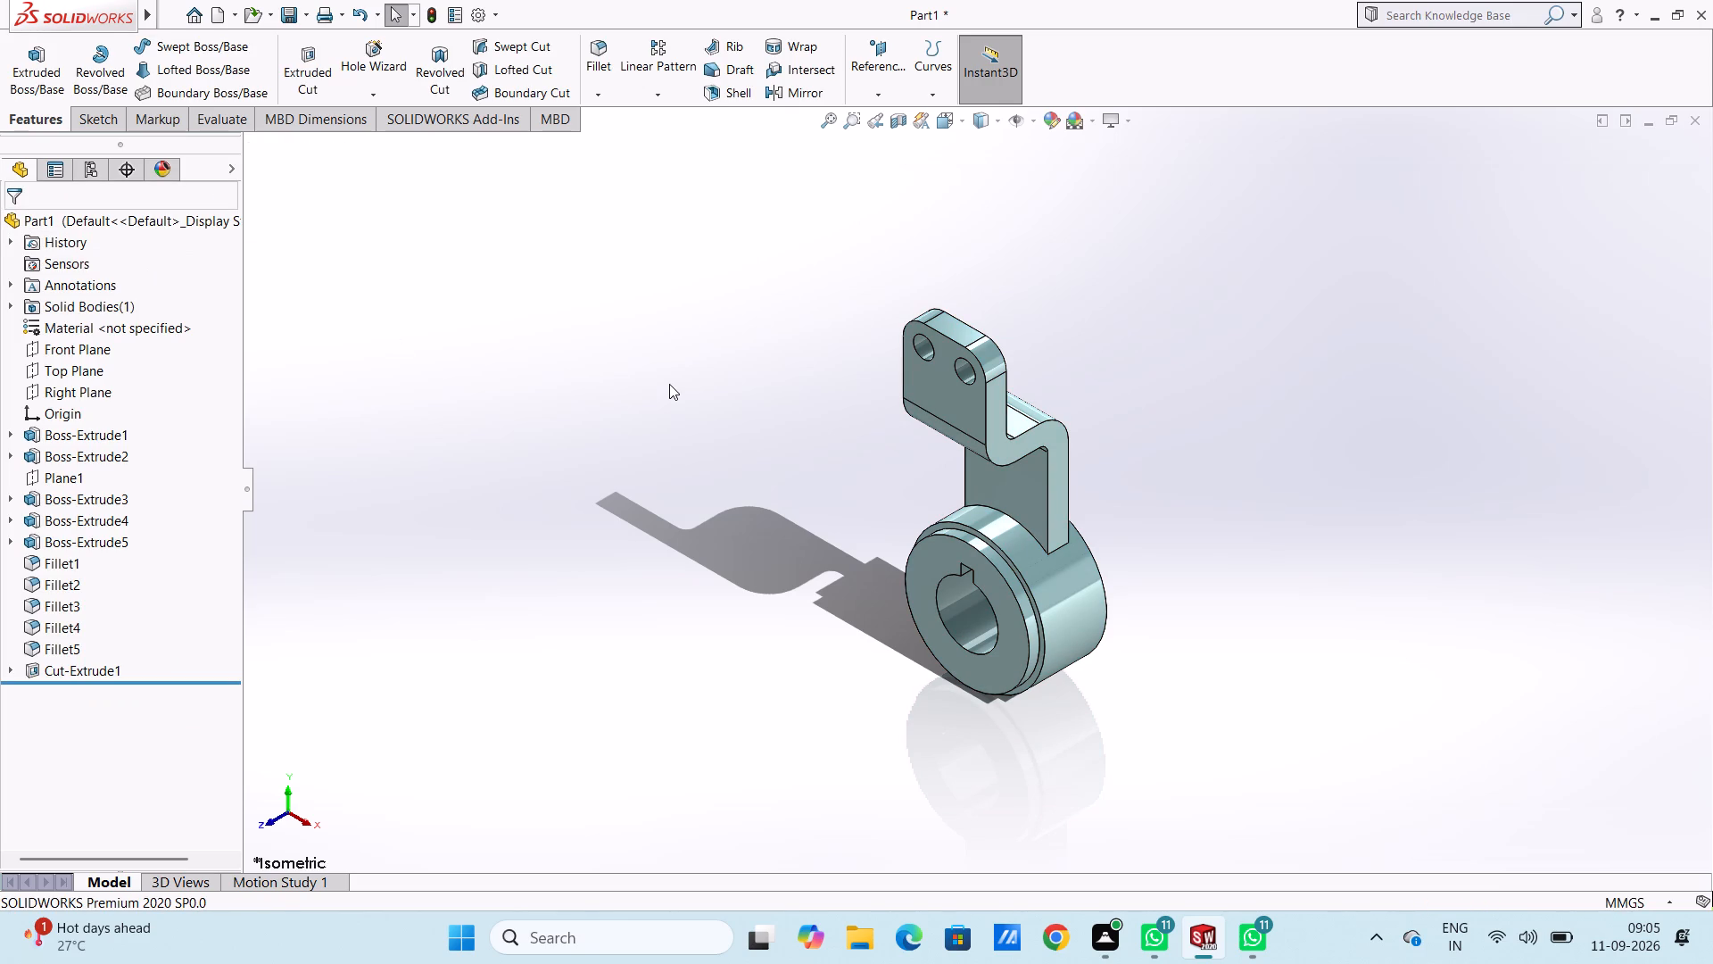
Save the part in the Documents folder as "mounting support bracket with cylindrical lug".
key(ctrl+s)
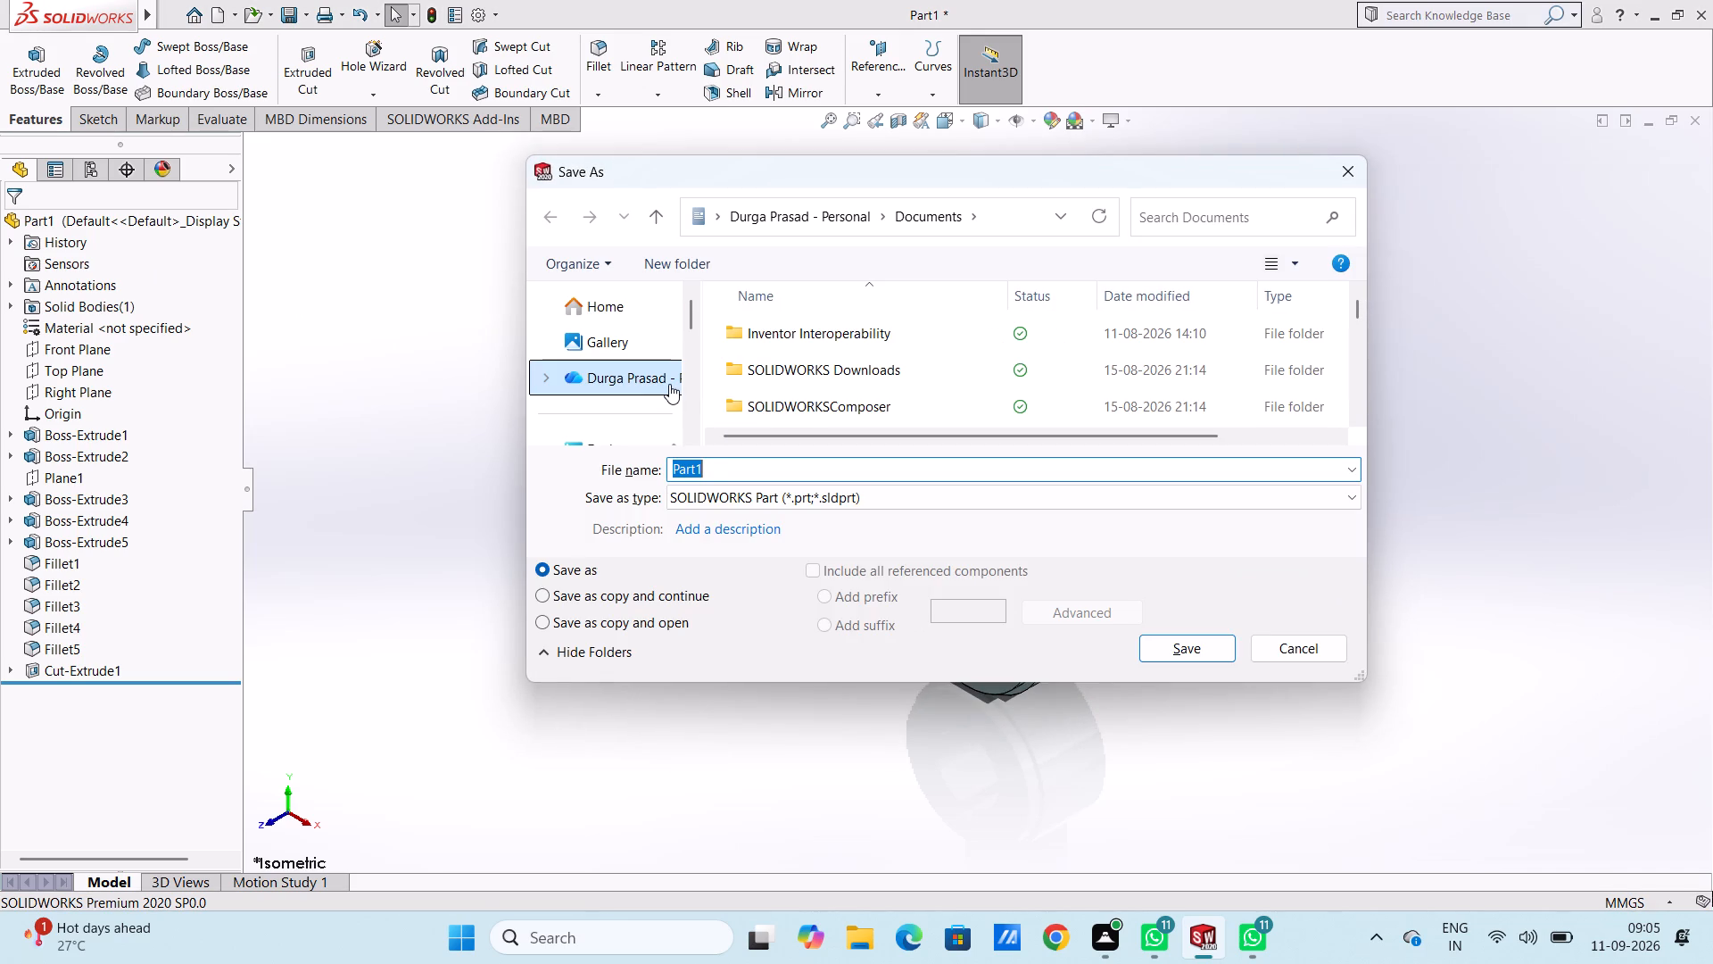
text(mounting support bracket w)
text(ith)
key(space)
text(cylindrical)
key(space)
text(lug)
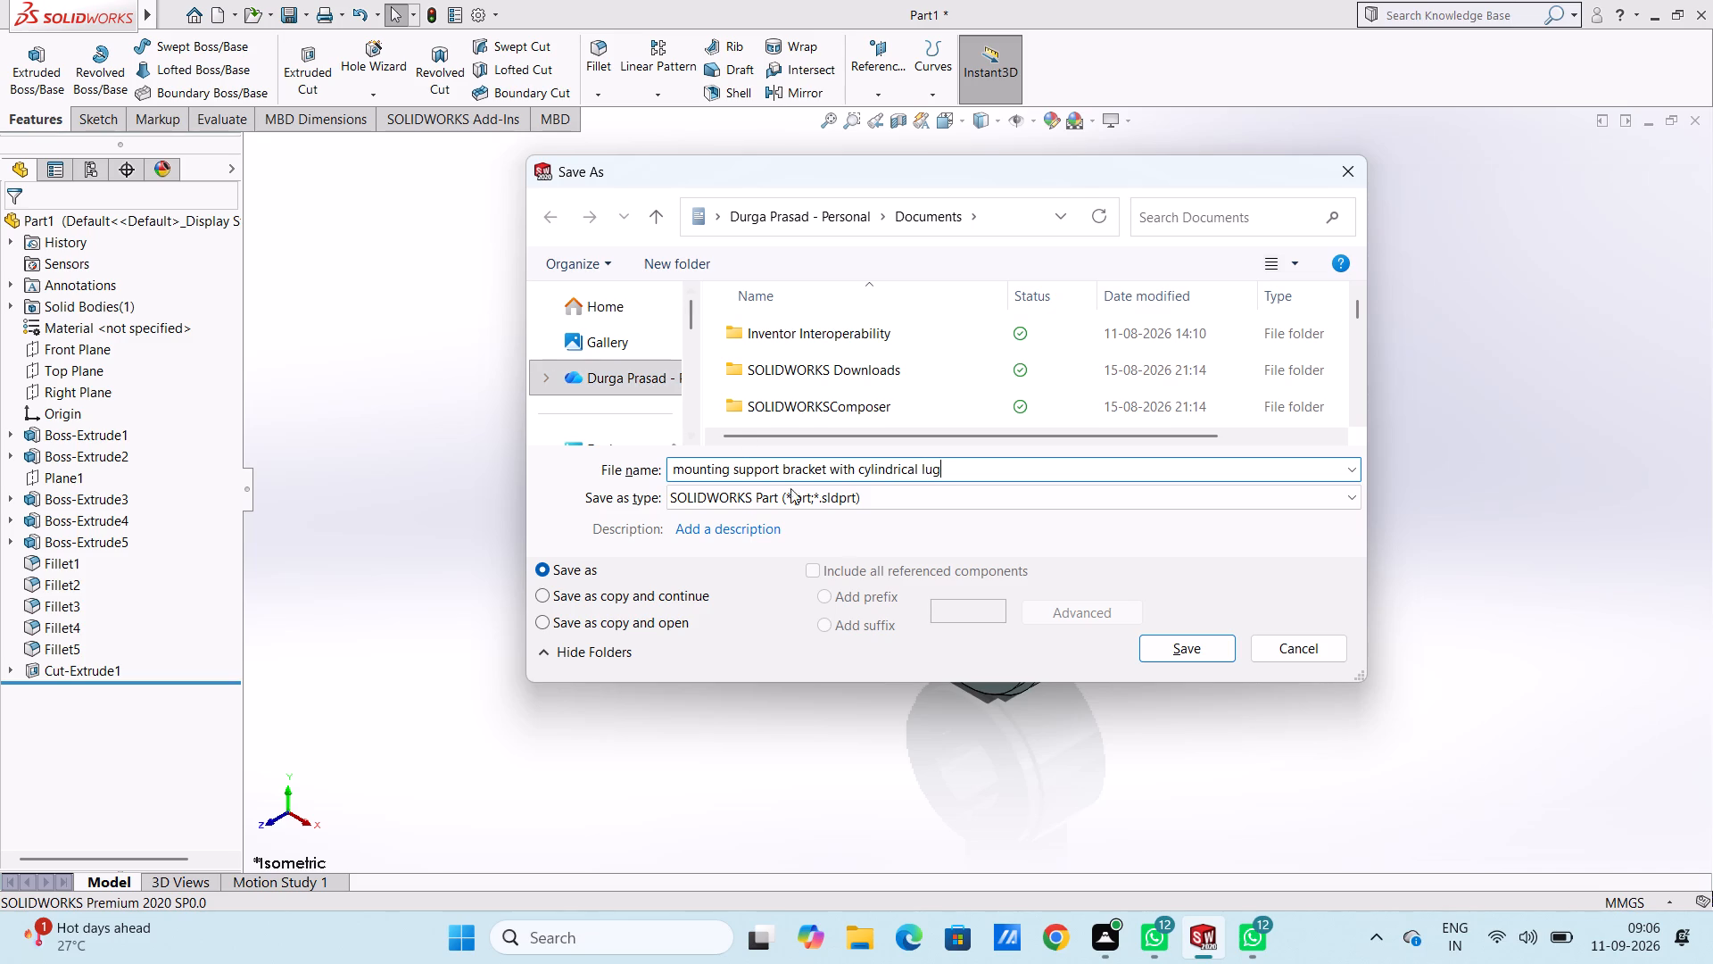
click(1195, 649)
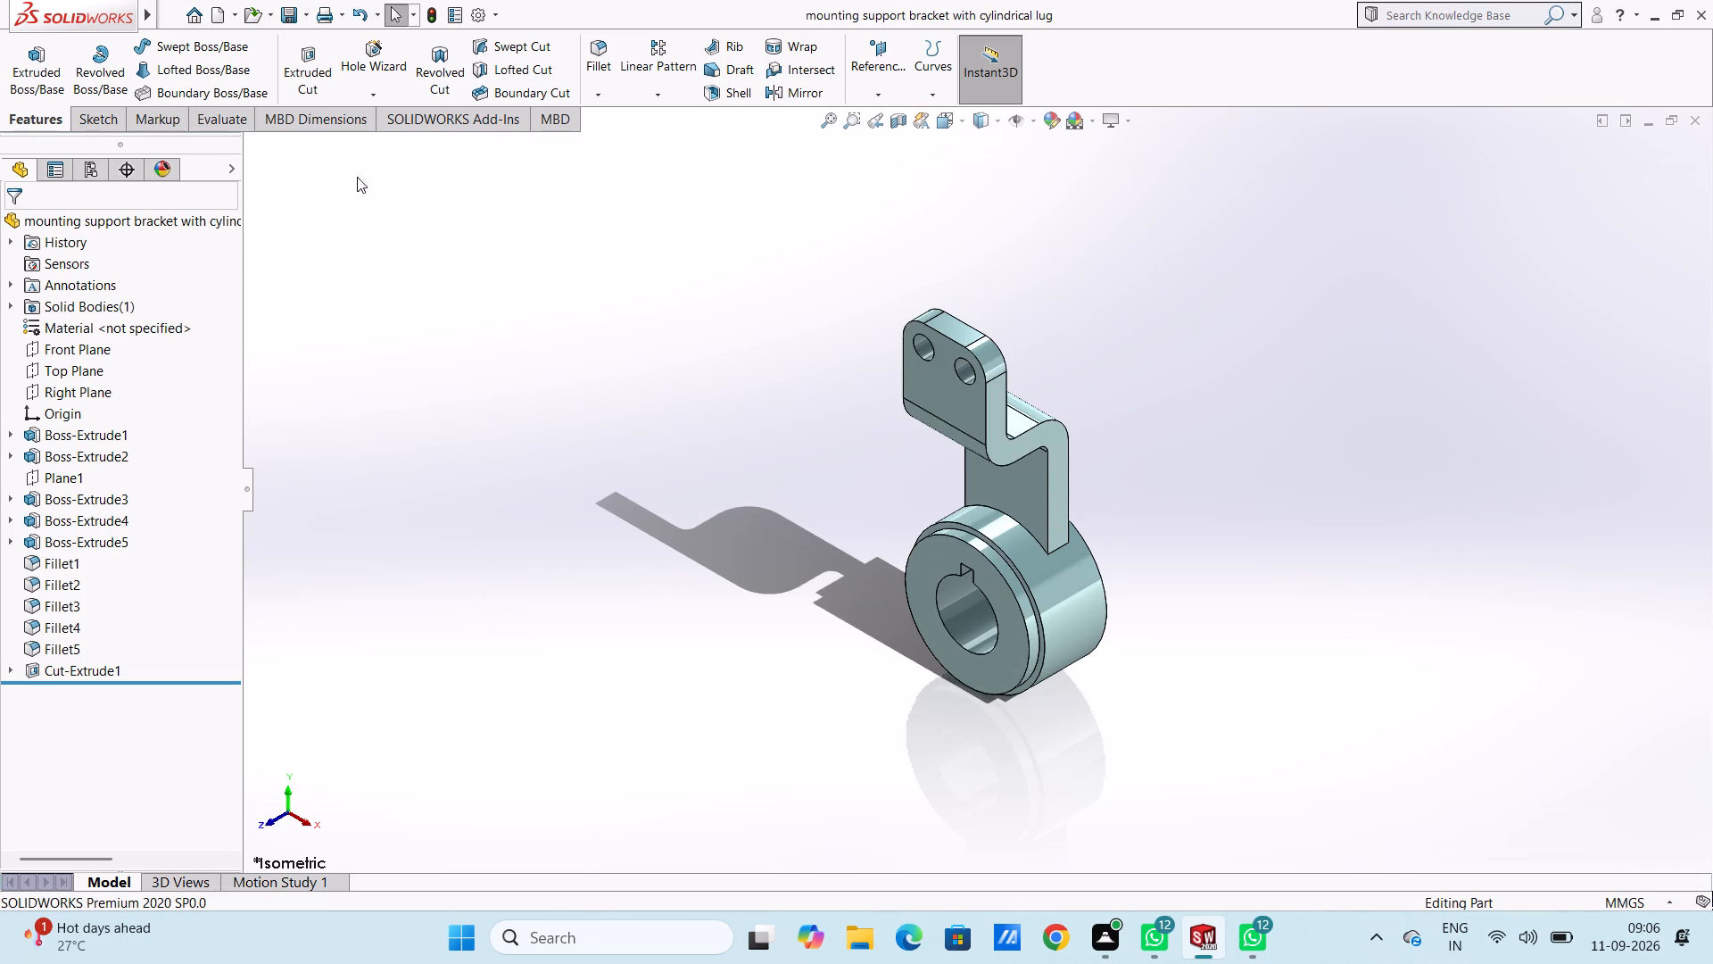
Save a PDF copy of the part in Documents under the same file name.
click(307, 15)
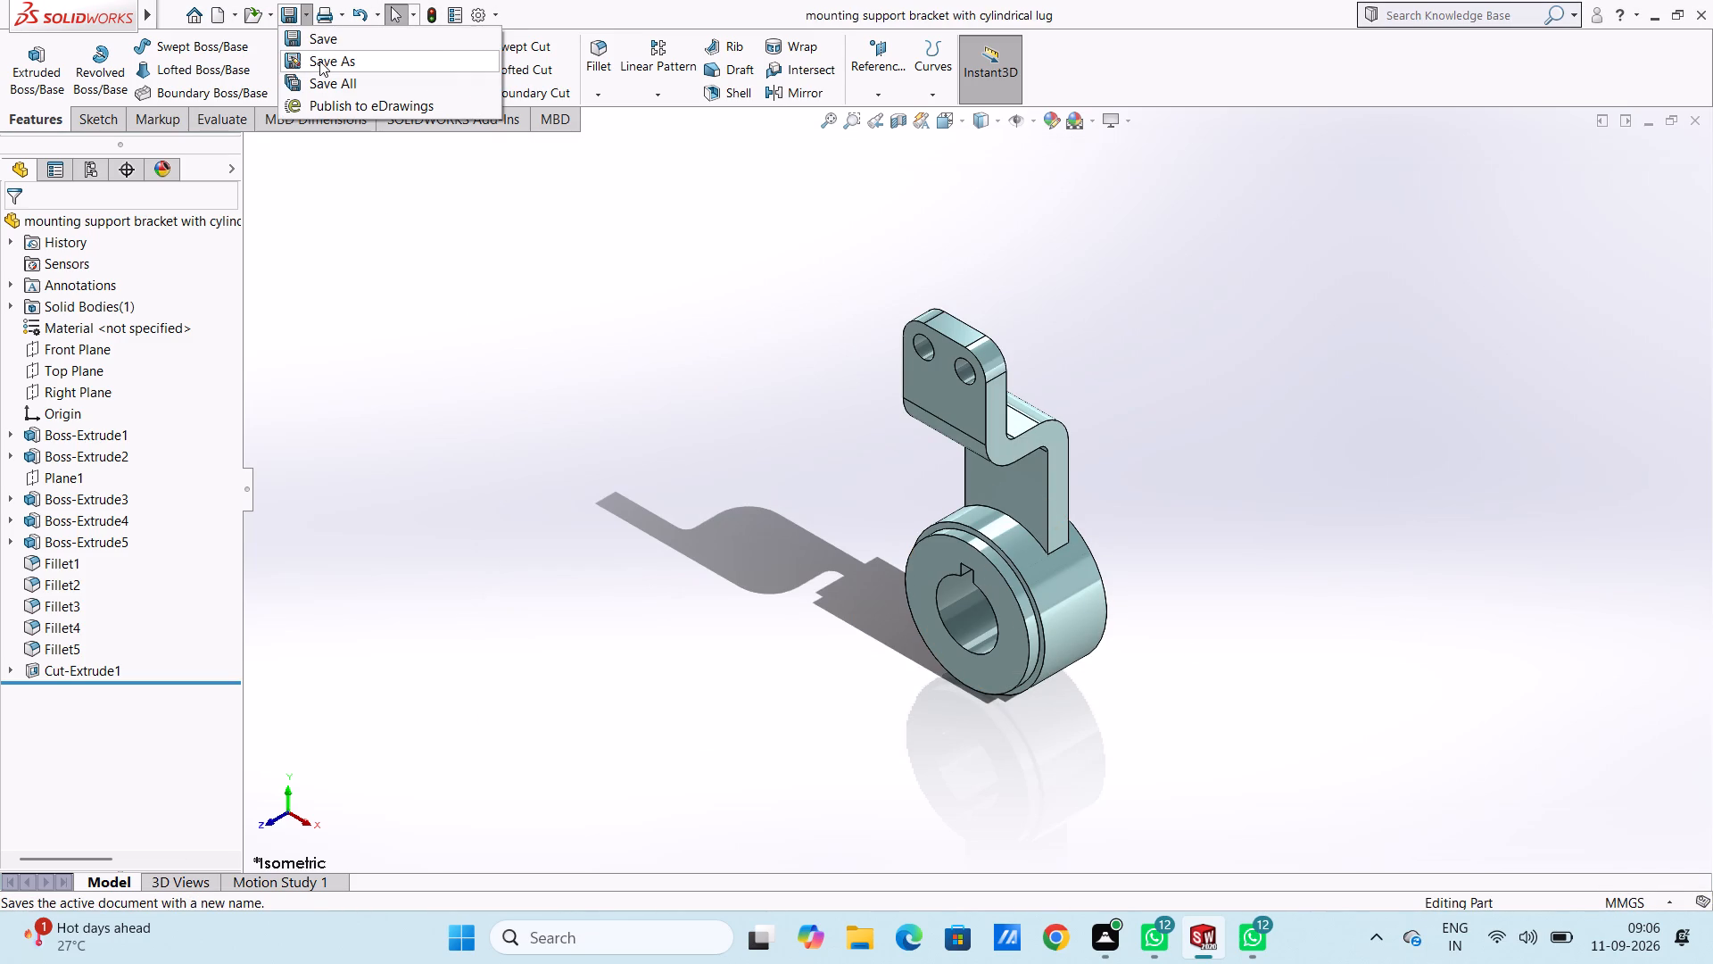
click(319, 61)
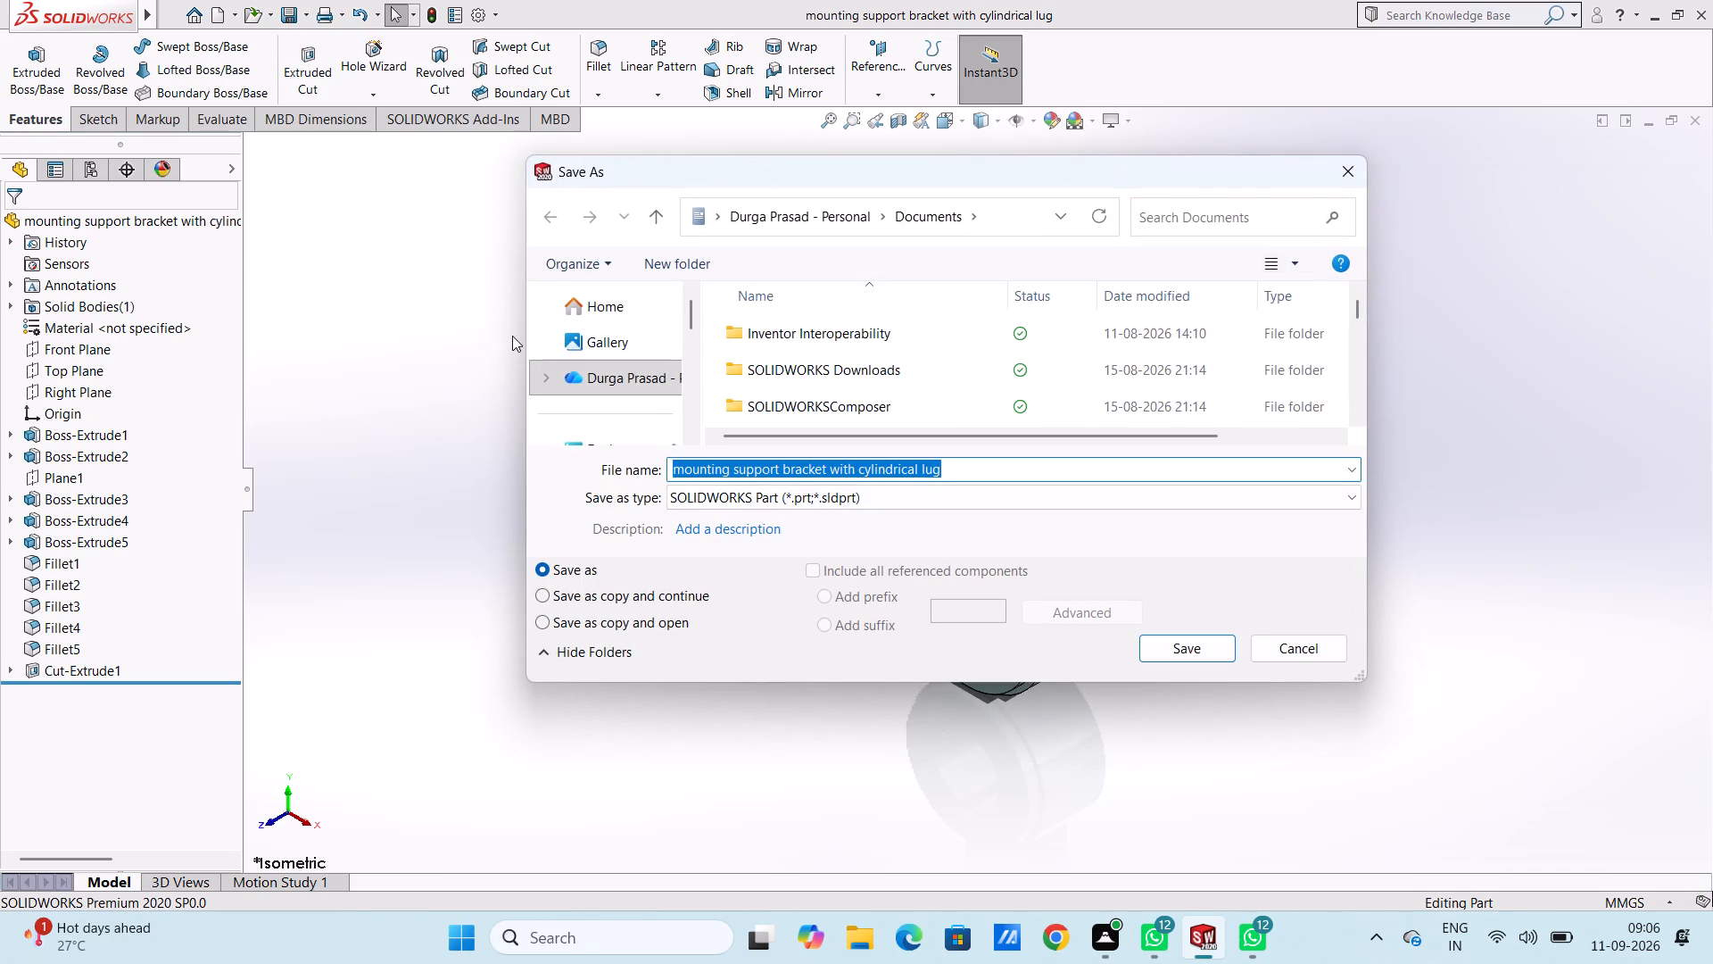
click(888, 503)
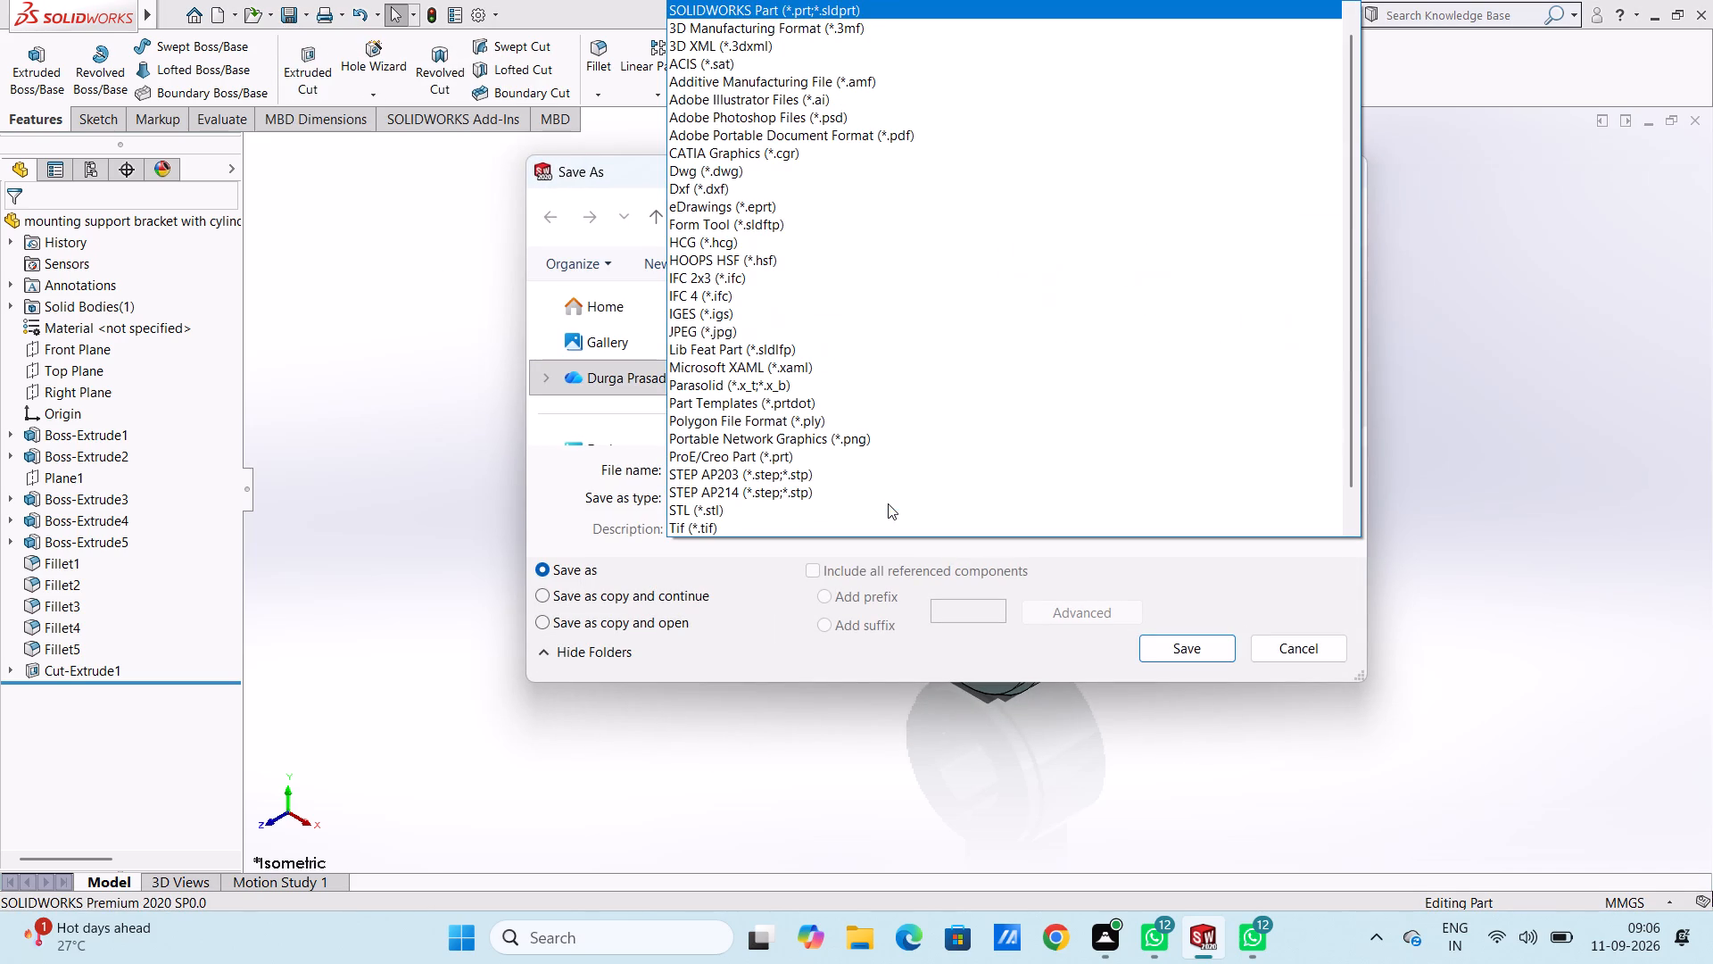
click(870, 139)
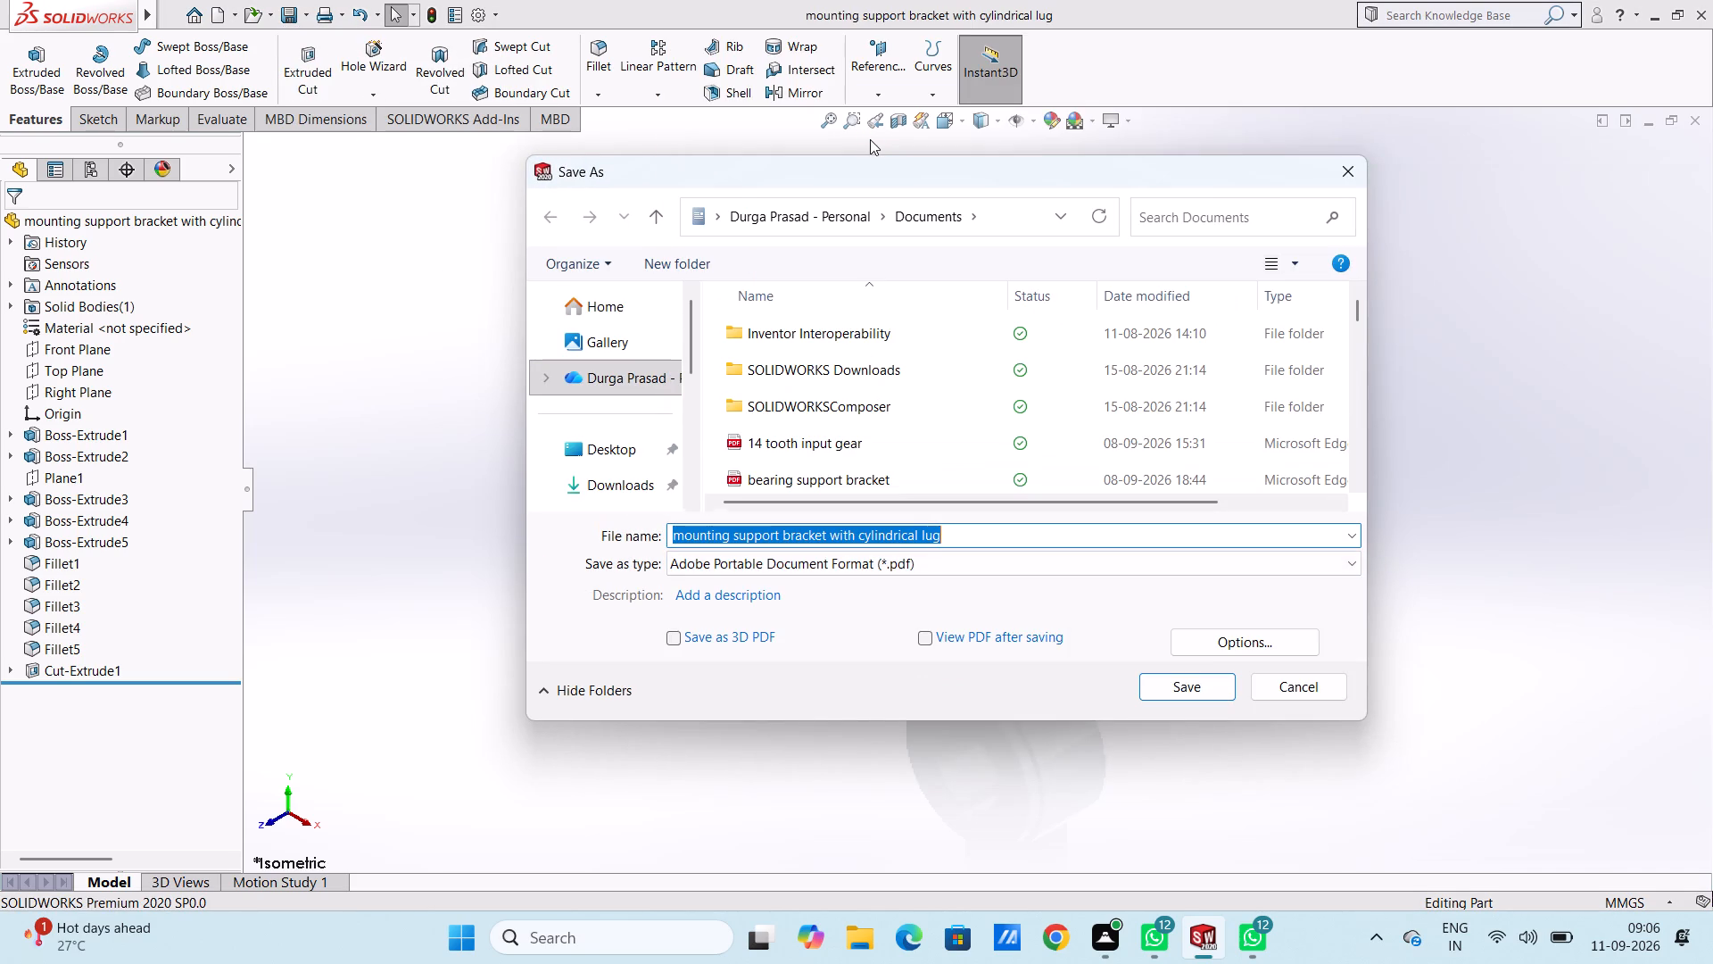
click(1173, 684)
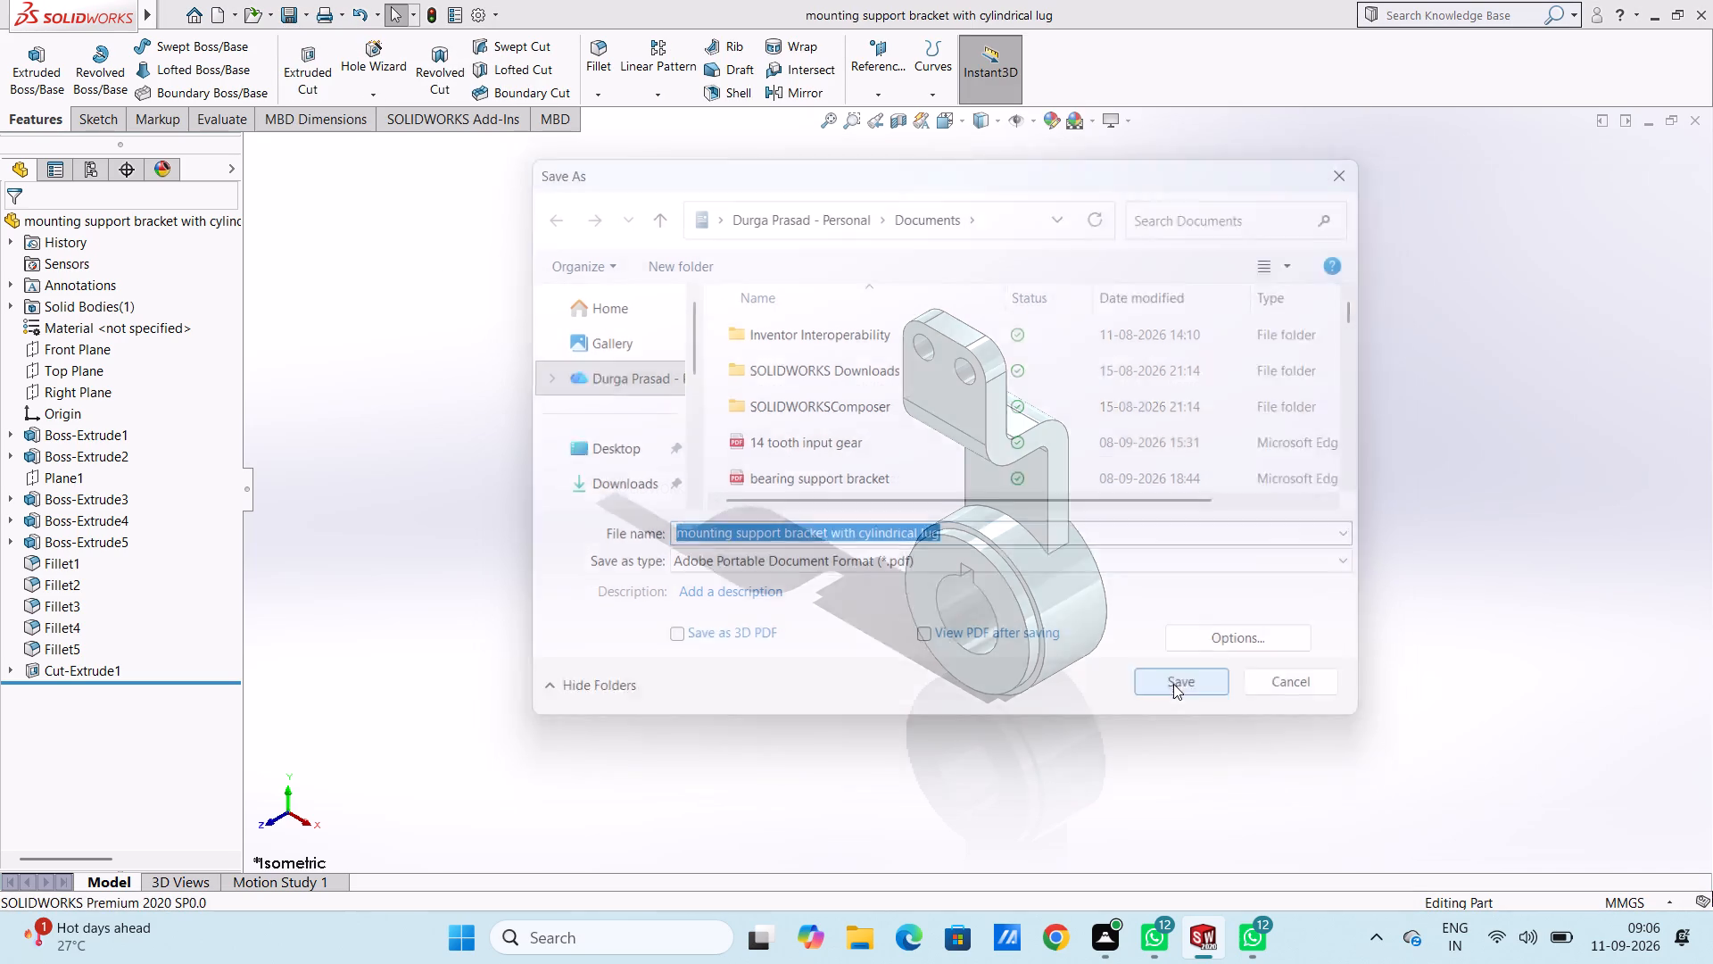
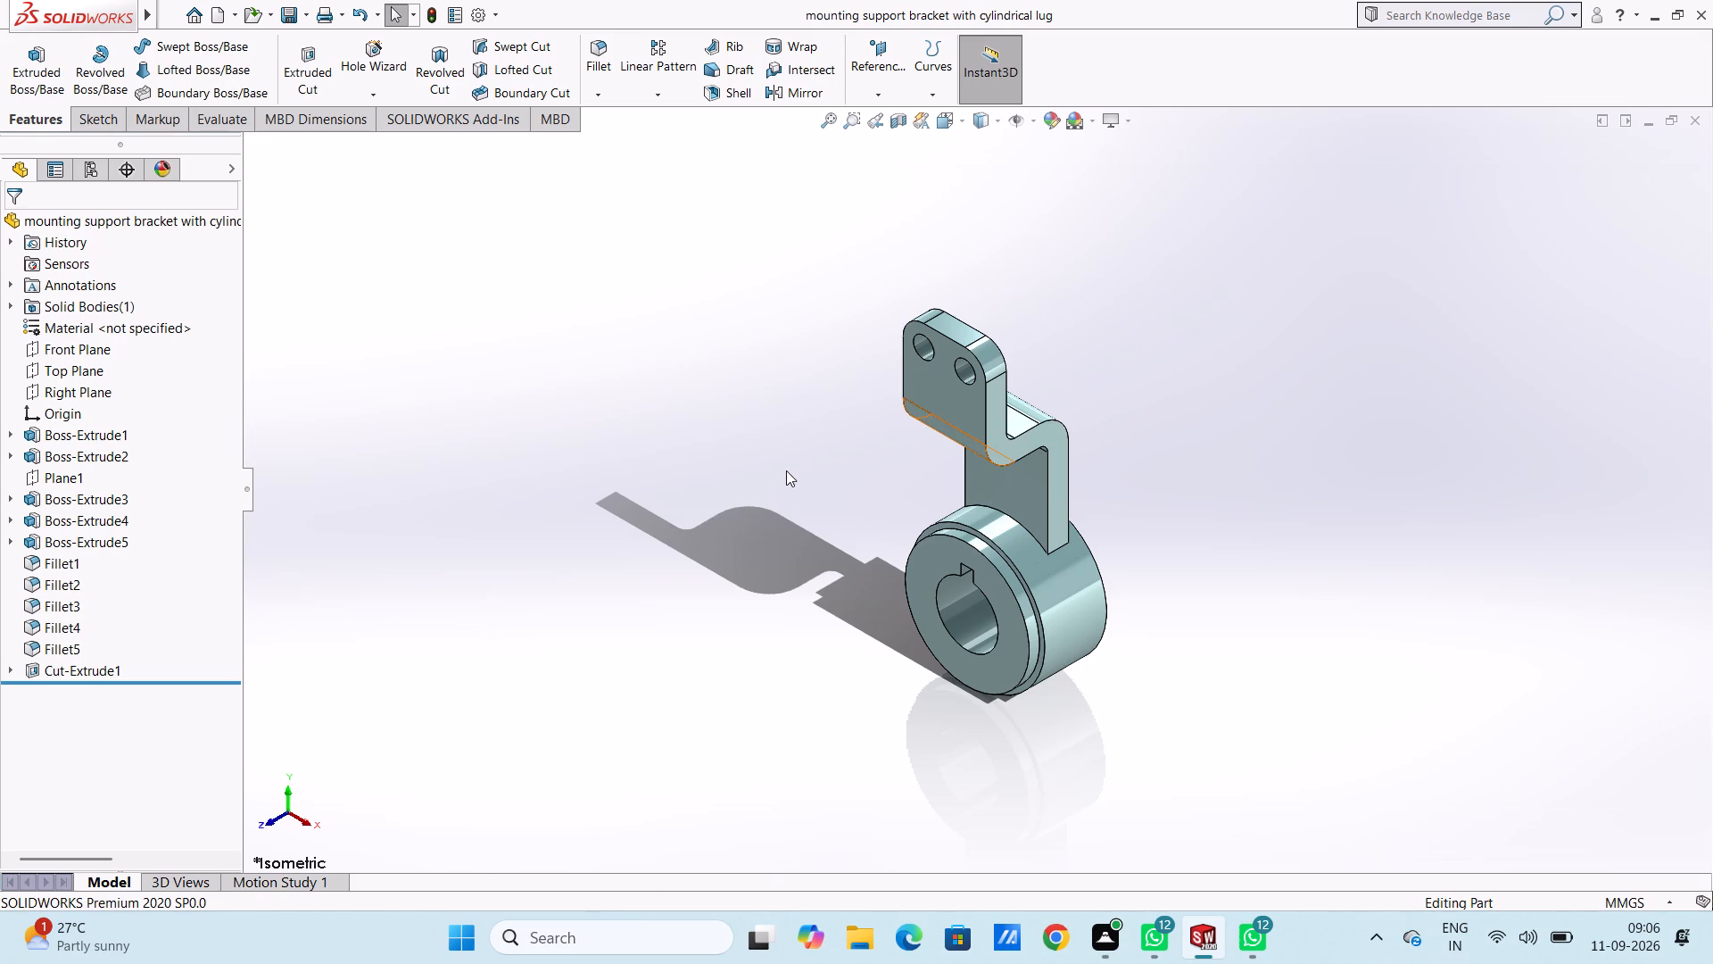
Review the finished bracket's hub, raised hub ring, Z-shaped arm and end-plate faces by inspecting their feature dimensions, leaving nothing selected.
click(973, 395)
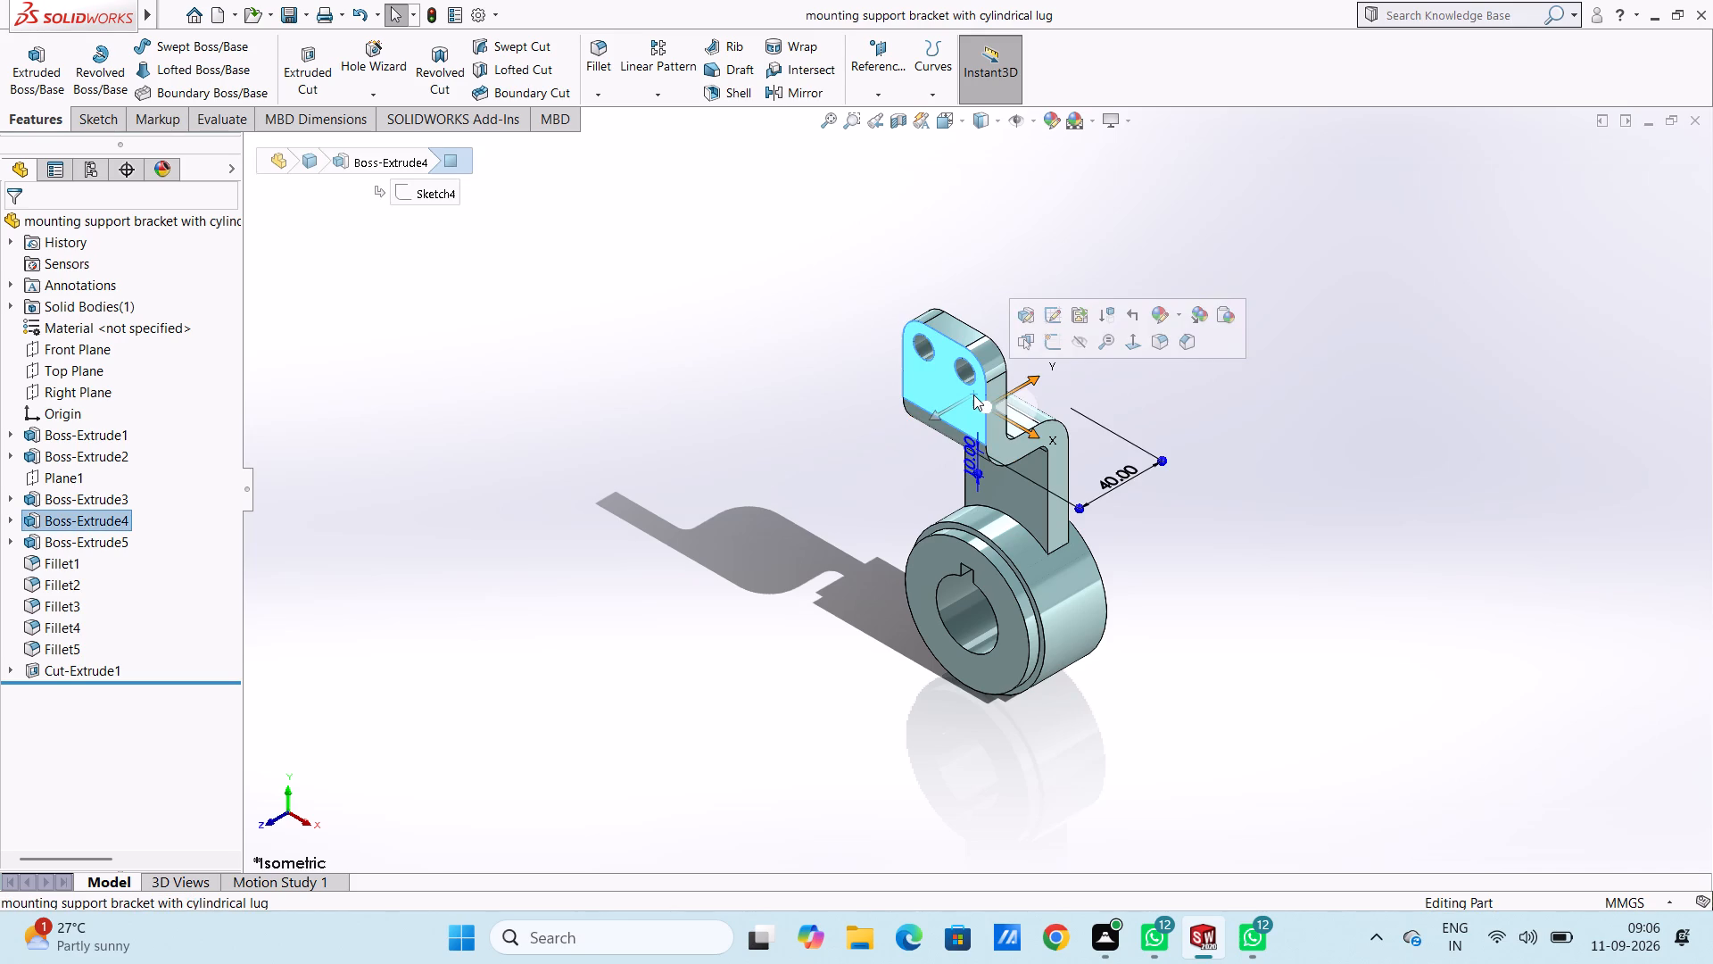
click(1027, 494)
click(1019, 551)
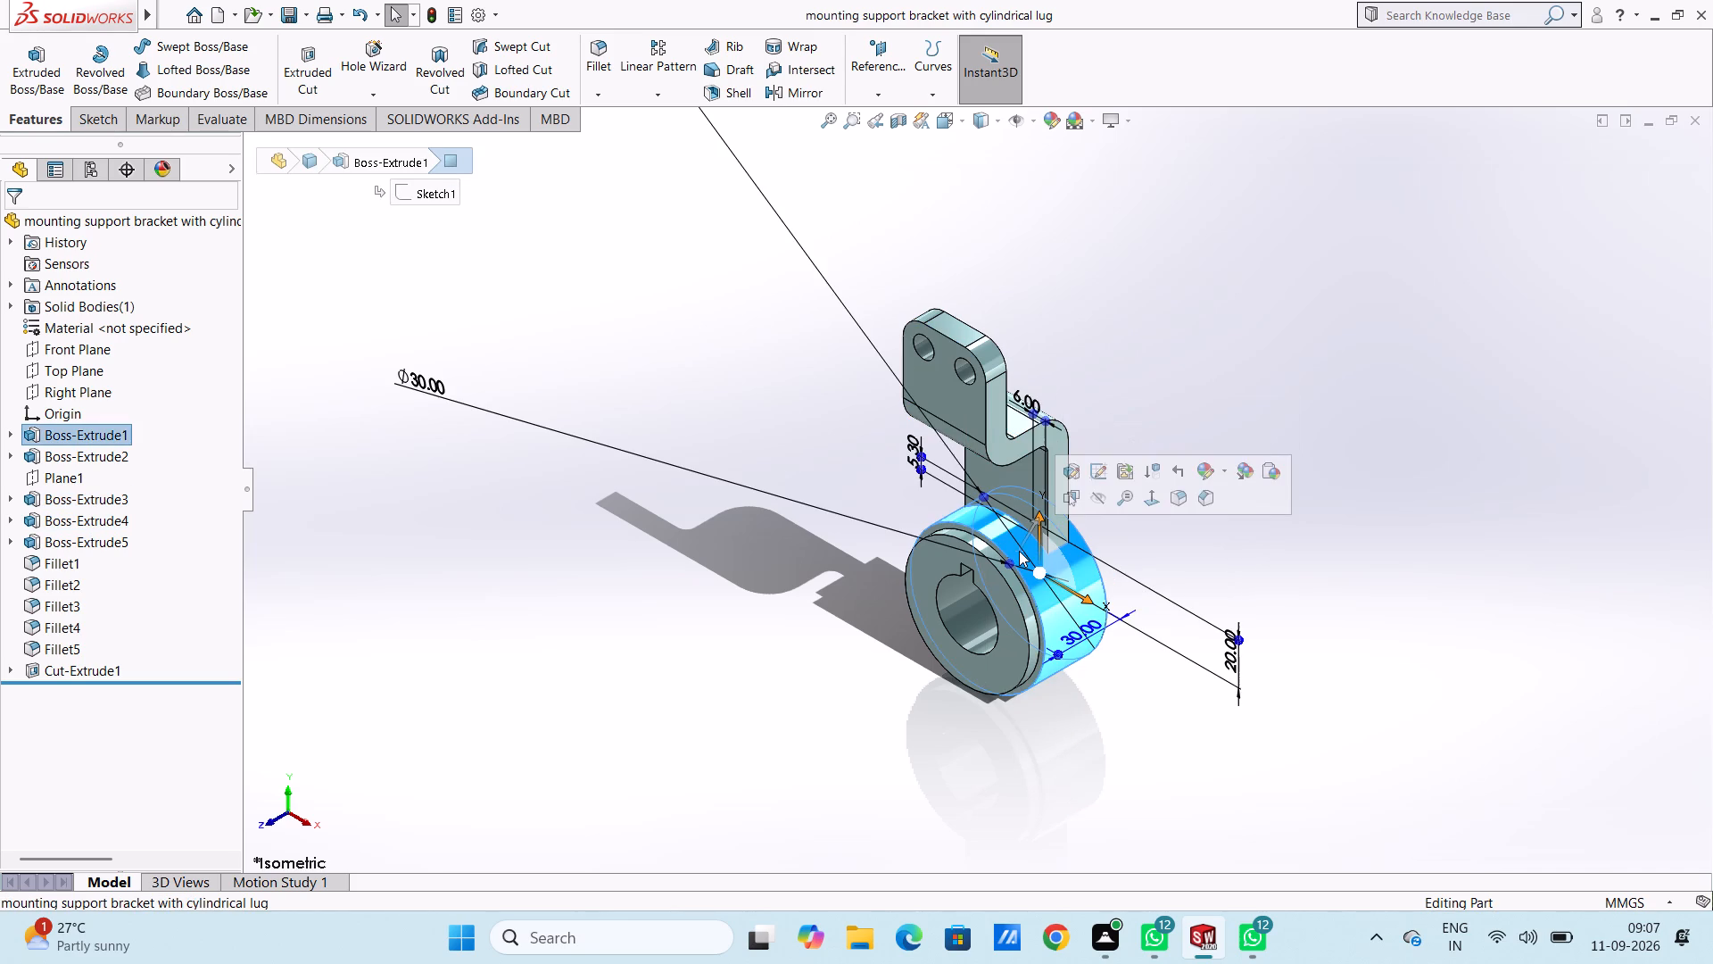
click(926, 583)
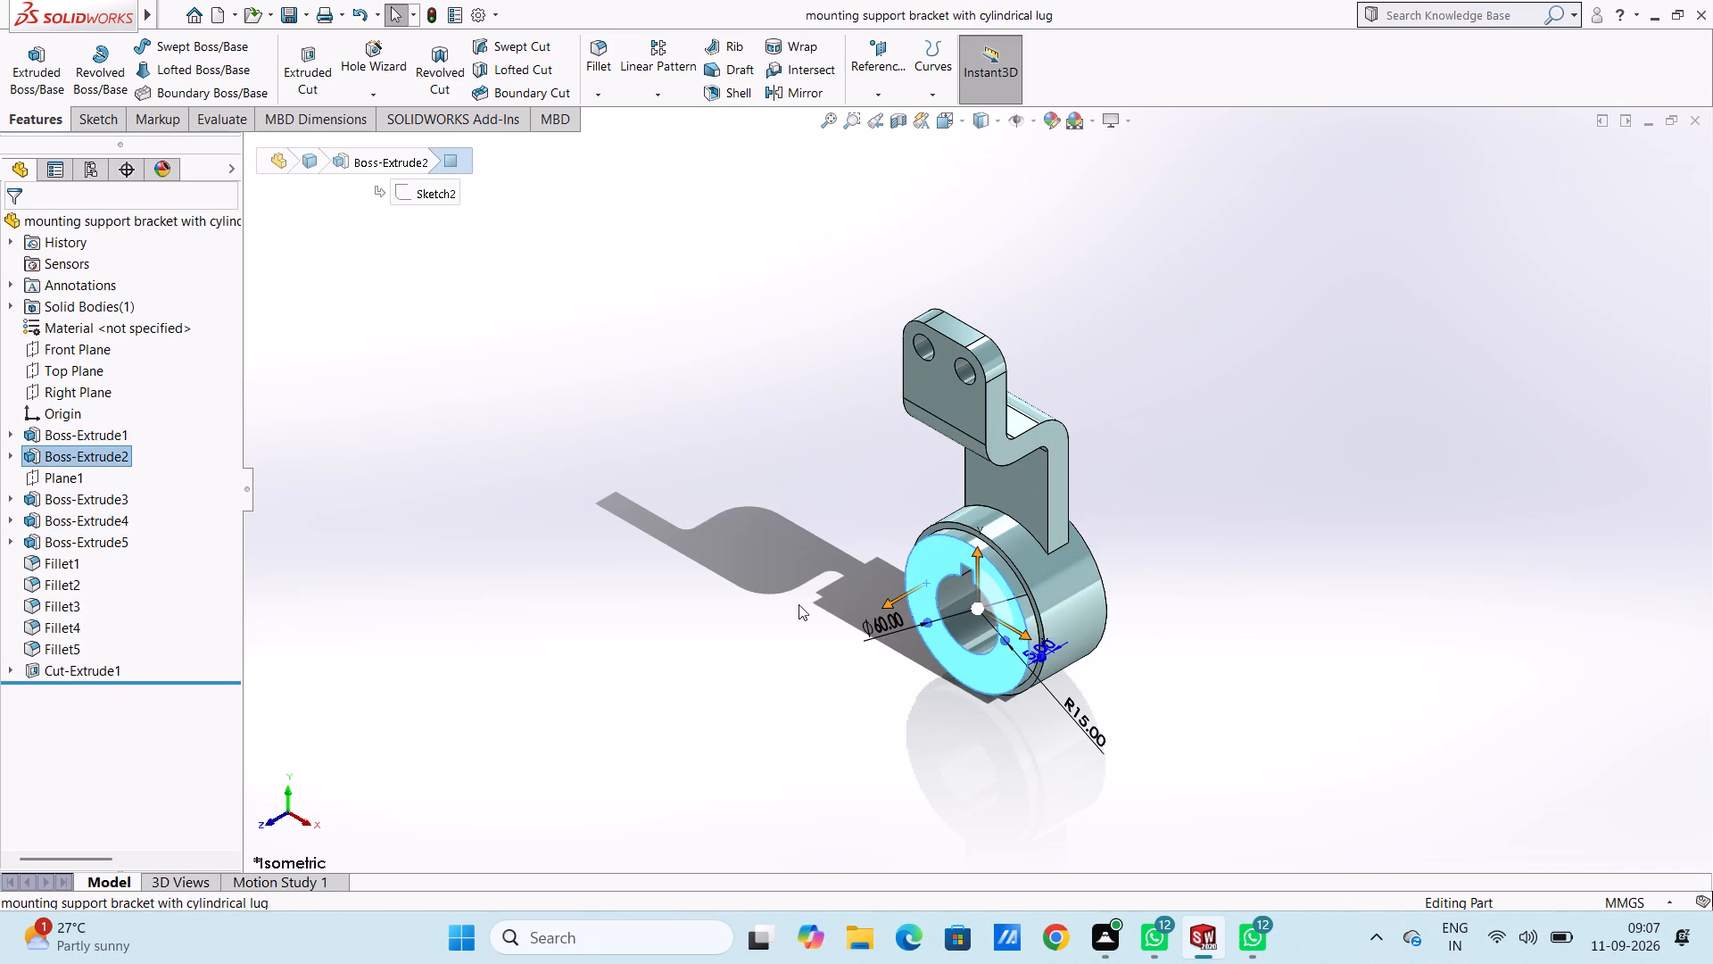
click(693, 619)
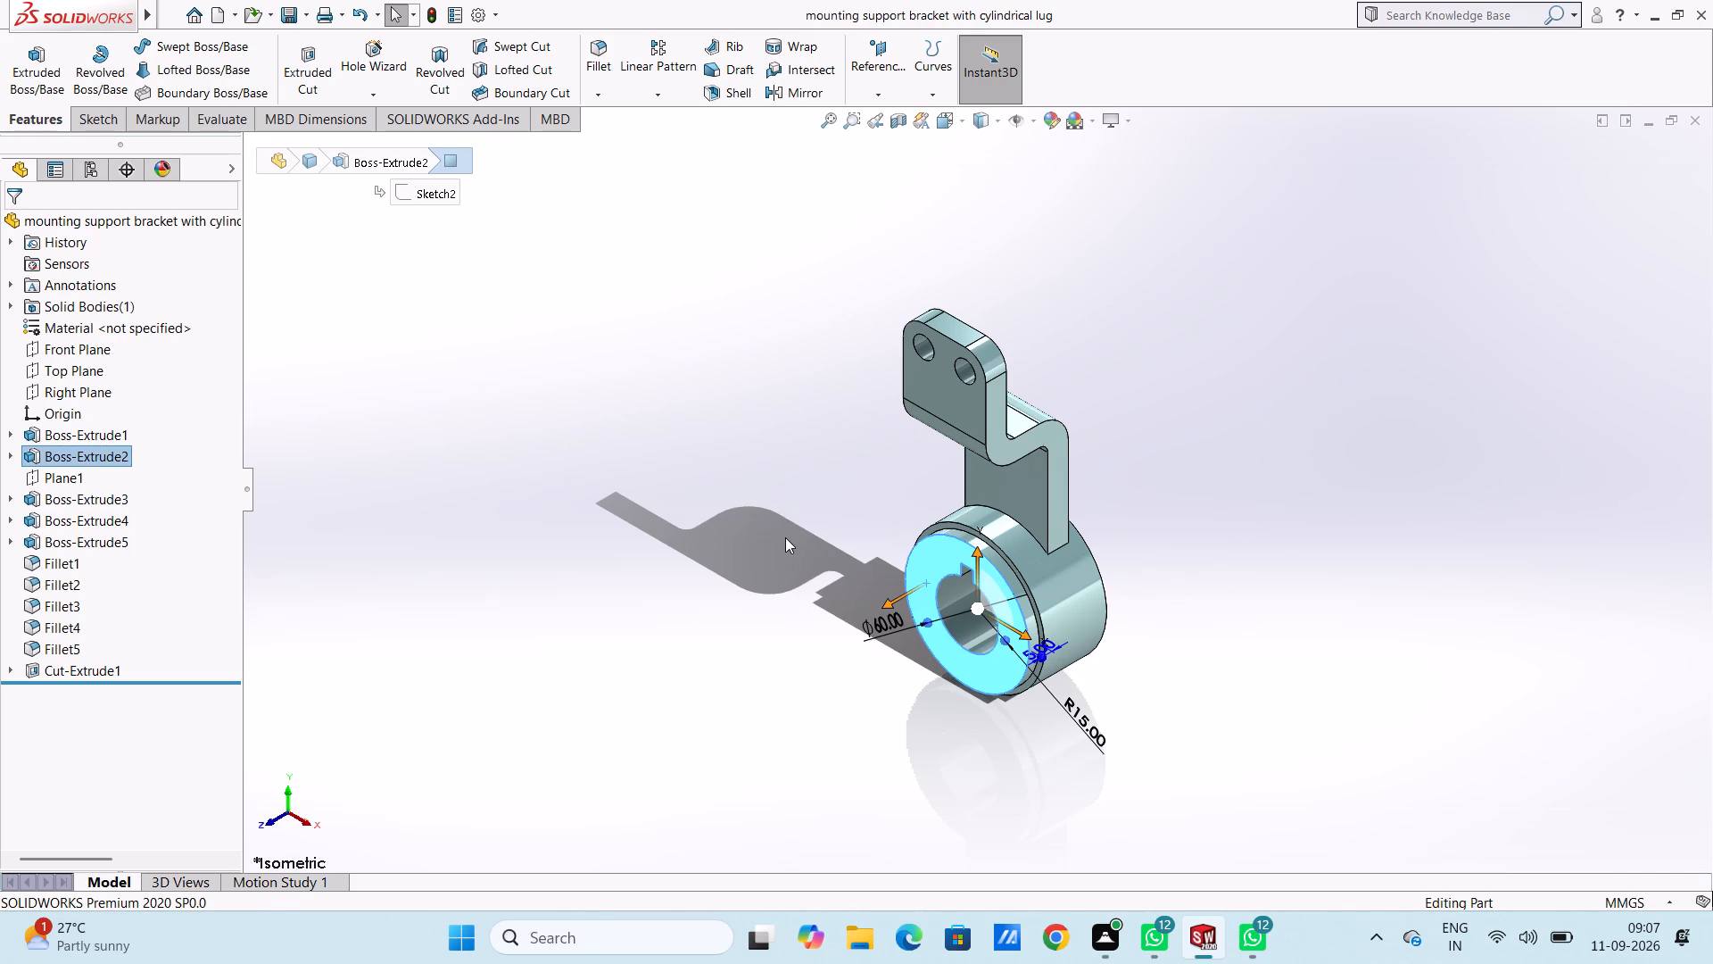
click(1016, 504)
click(920, 581)
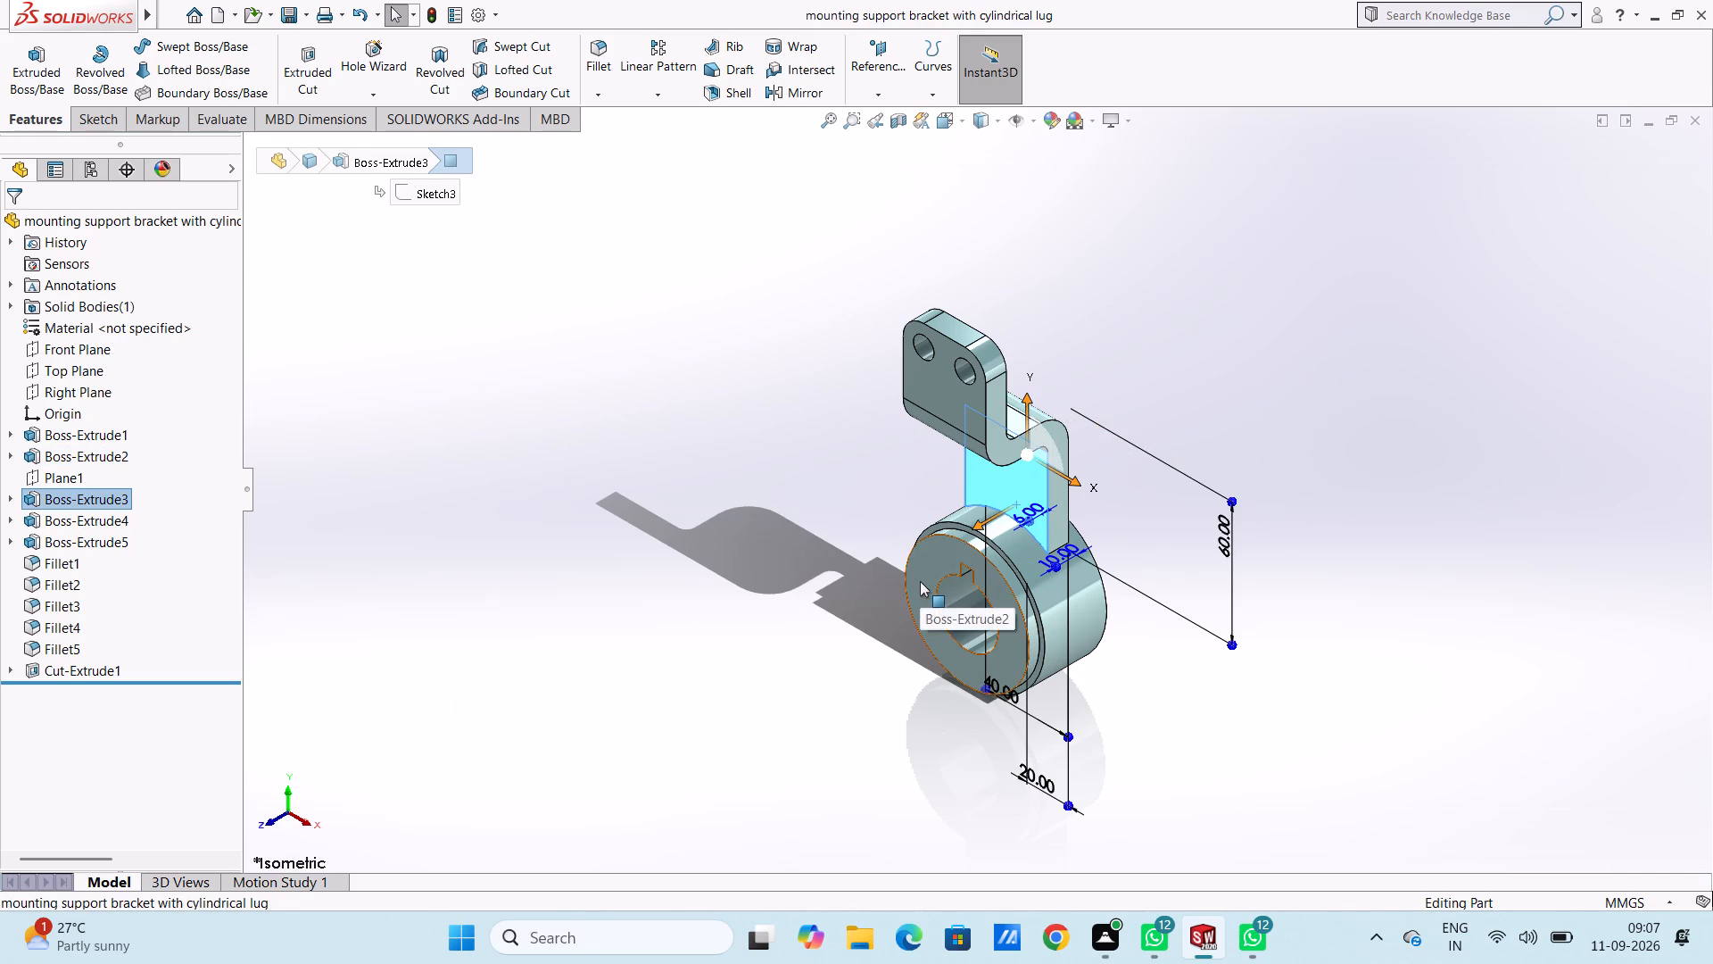
click(714, 483)
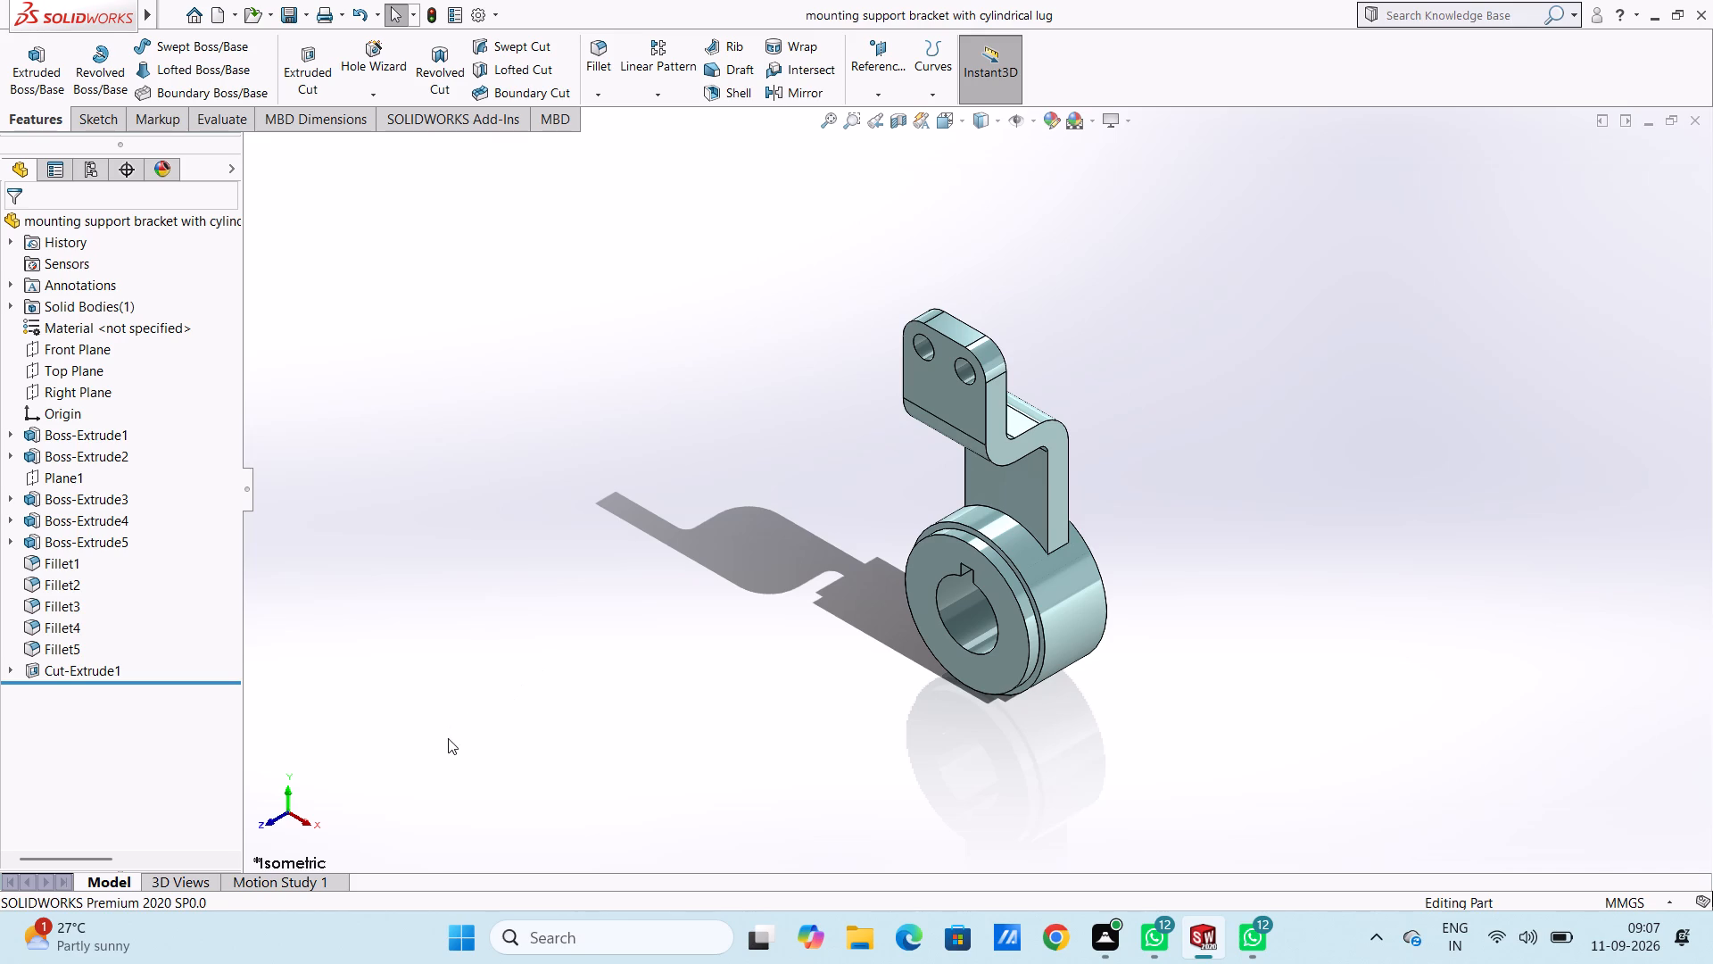
click(1036, 576)
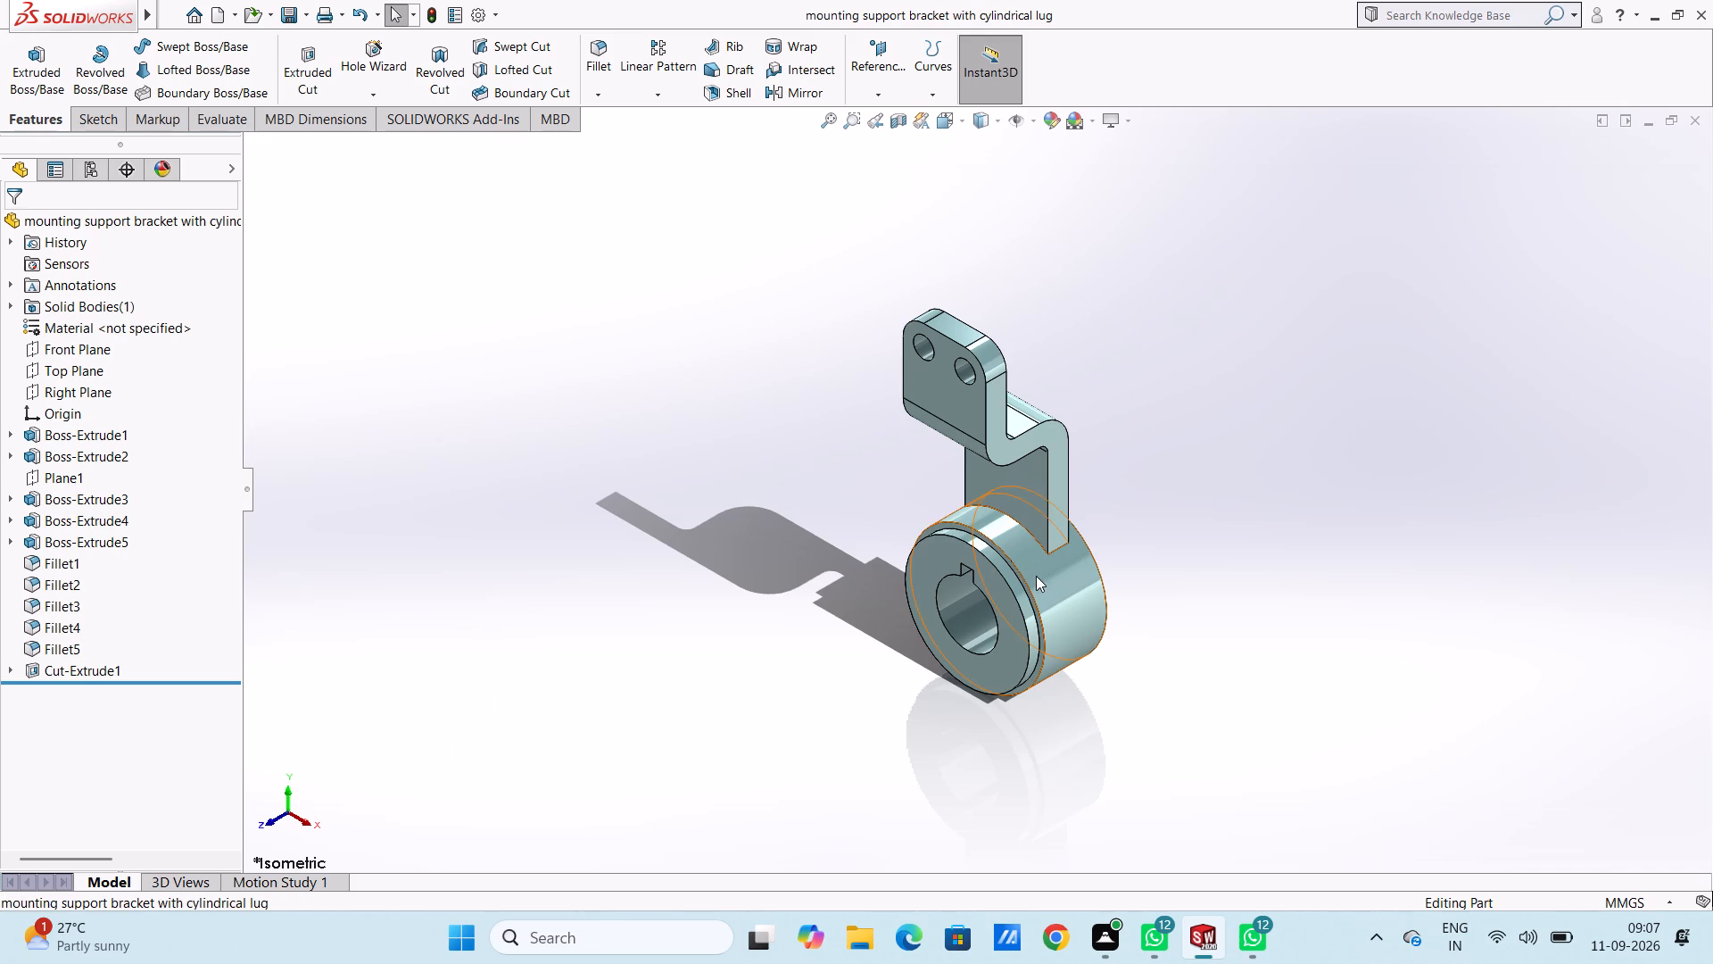
click(1014, 623)
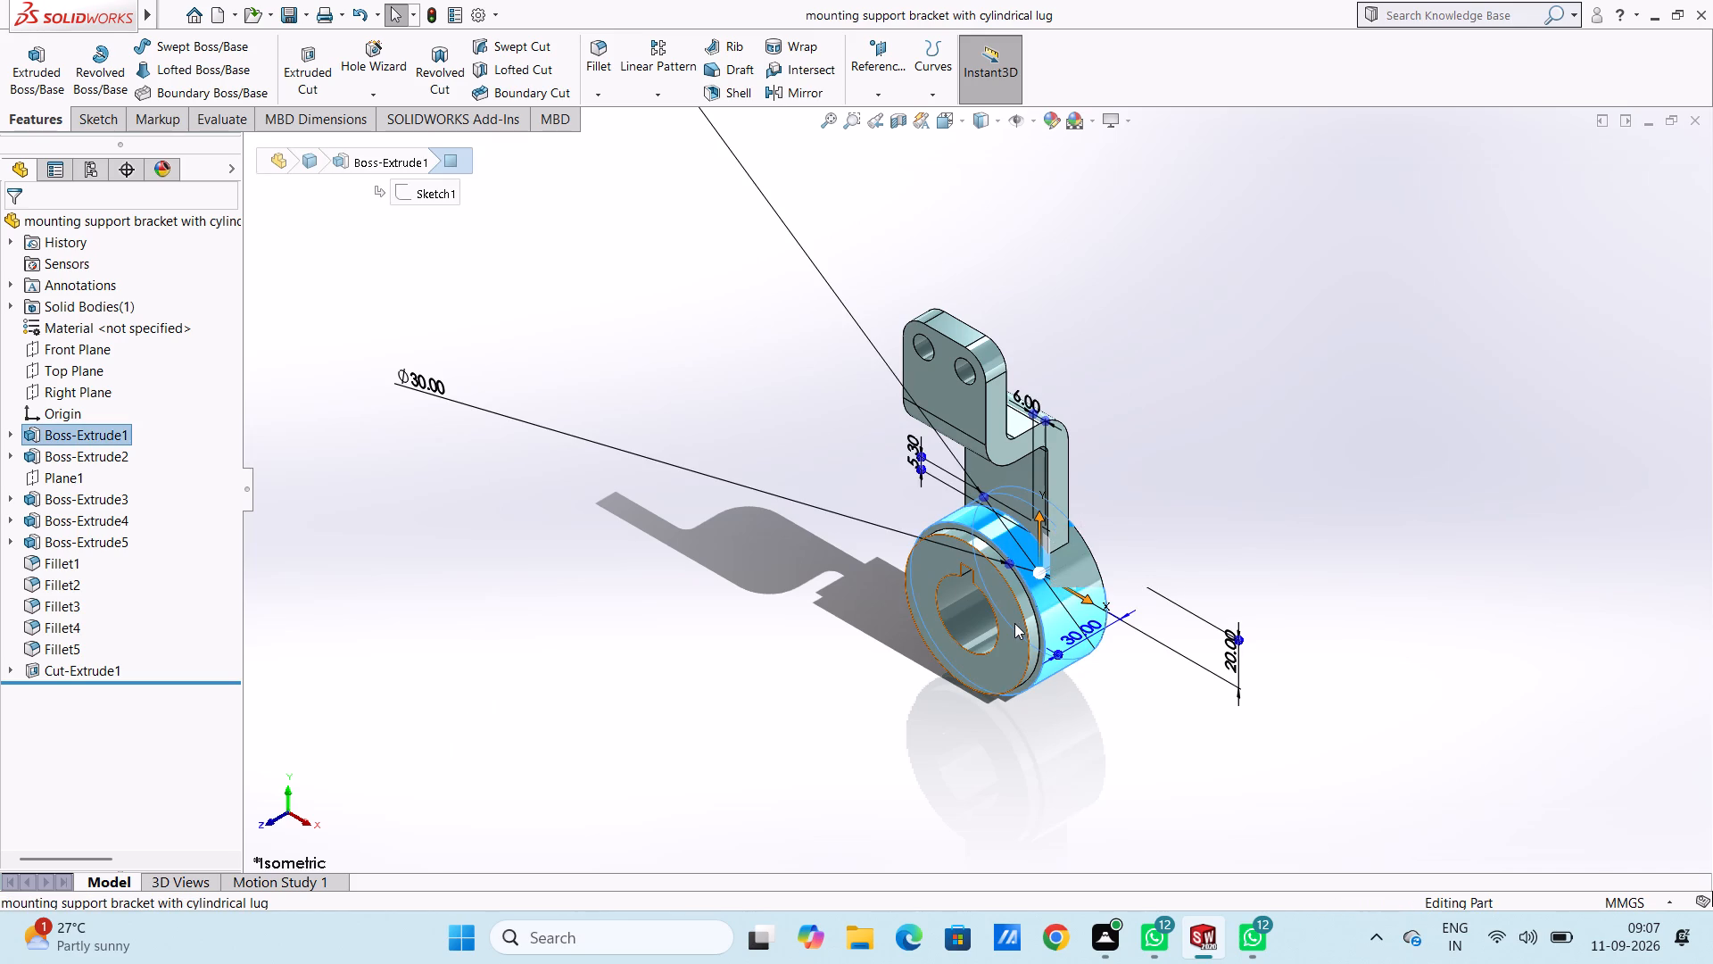
click(709, 583)
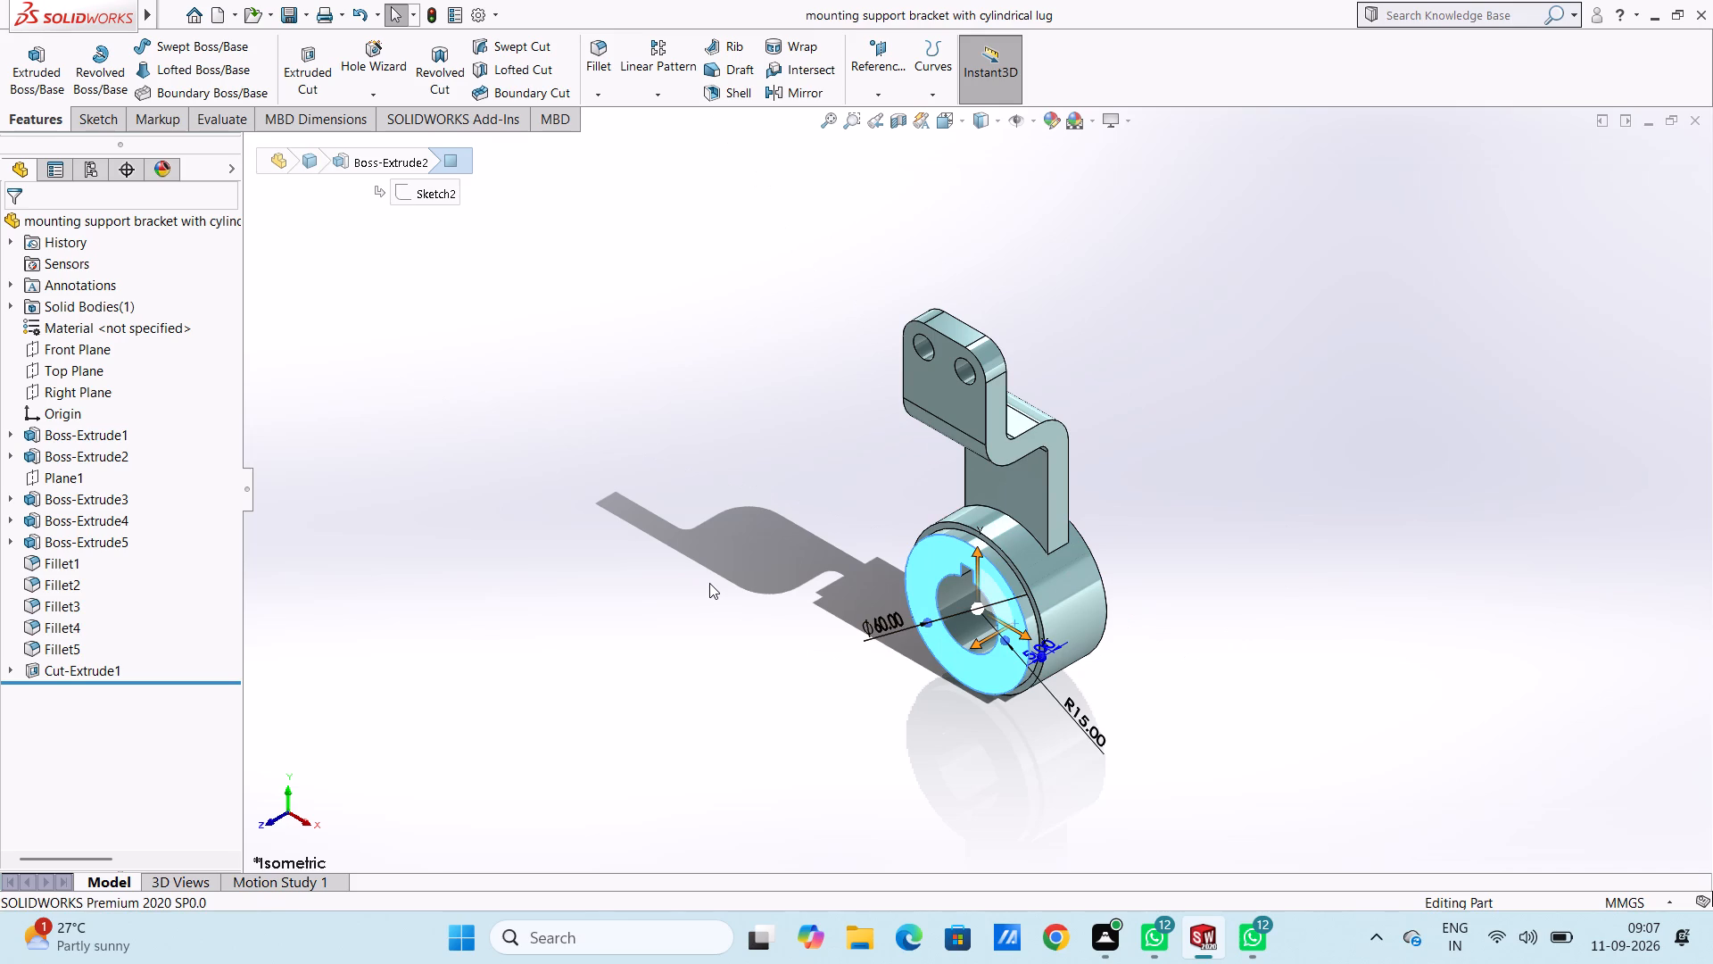
click(1022, 482)
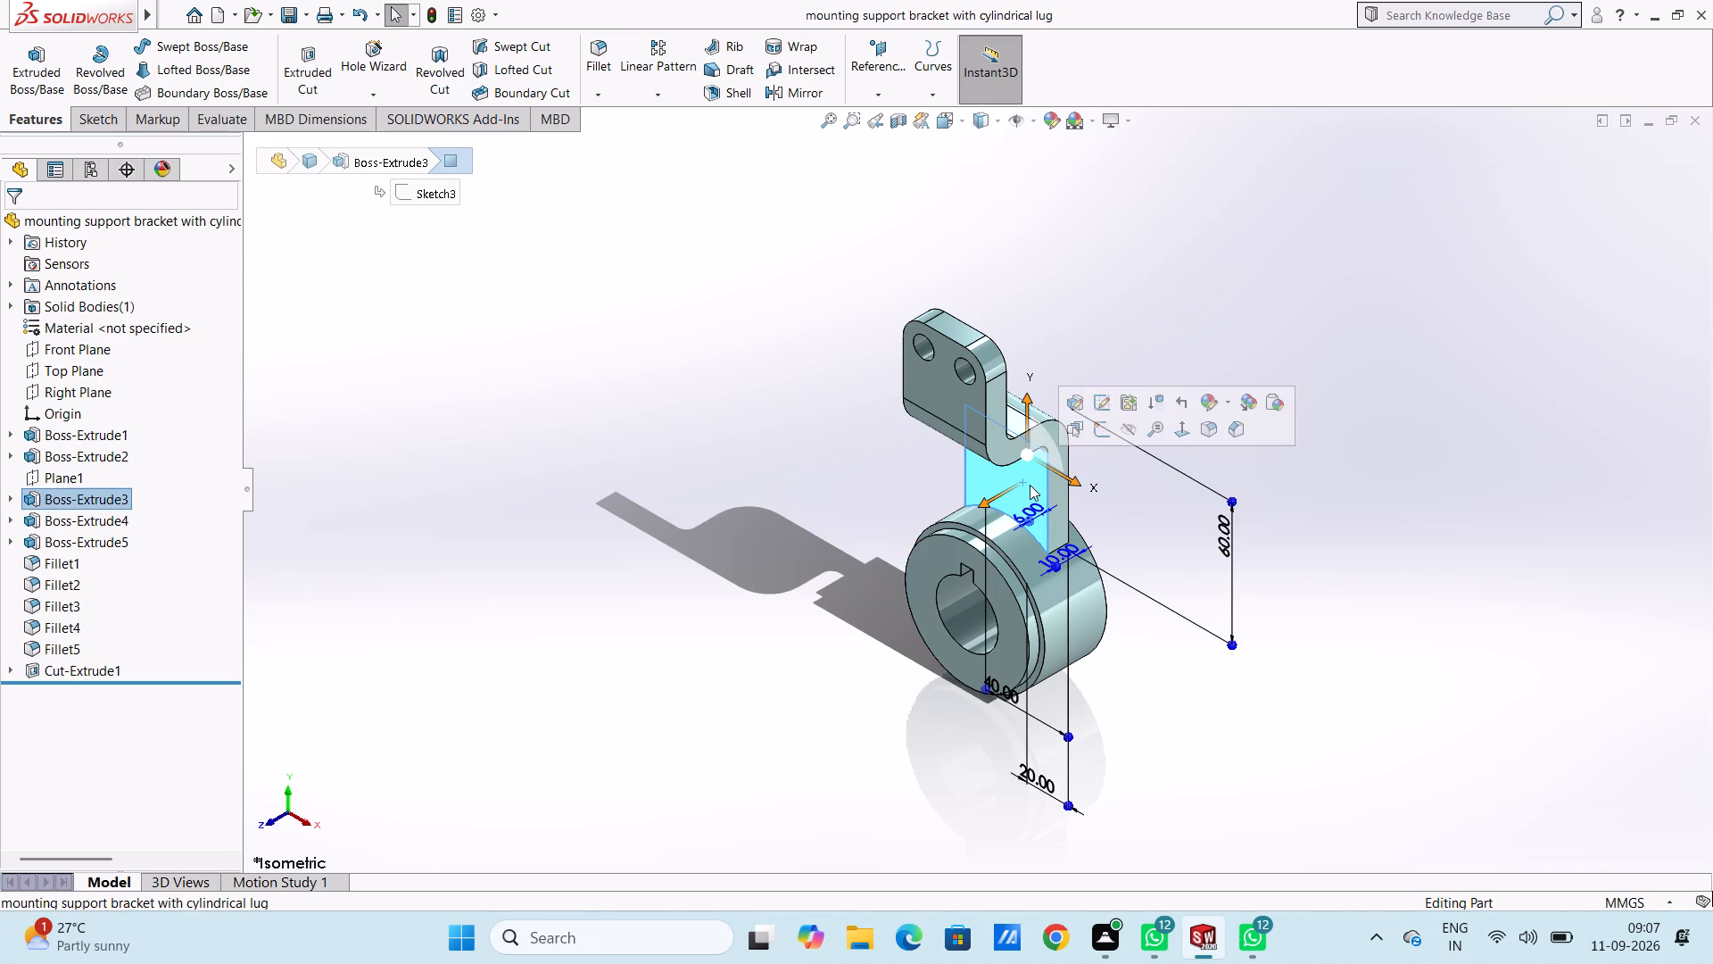
click(1061, 495)
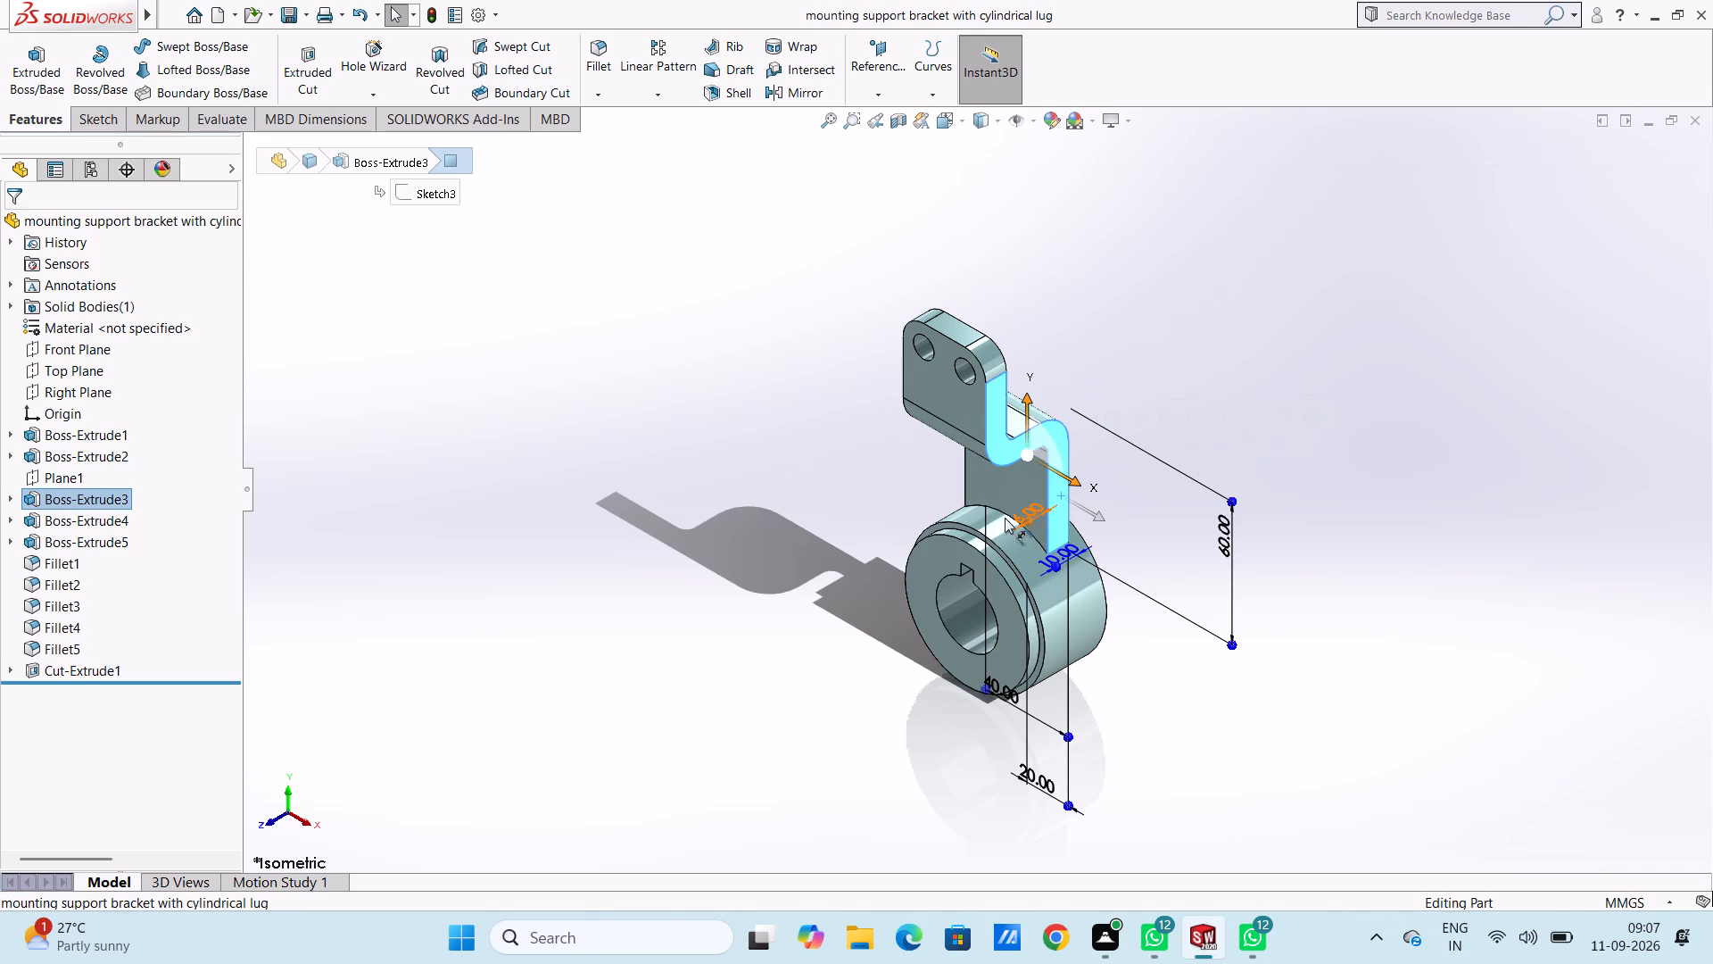
click(954, 399)
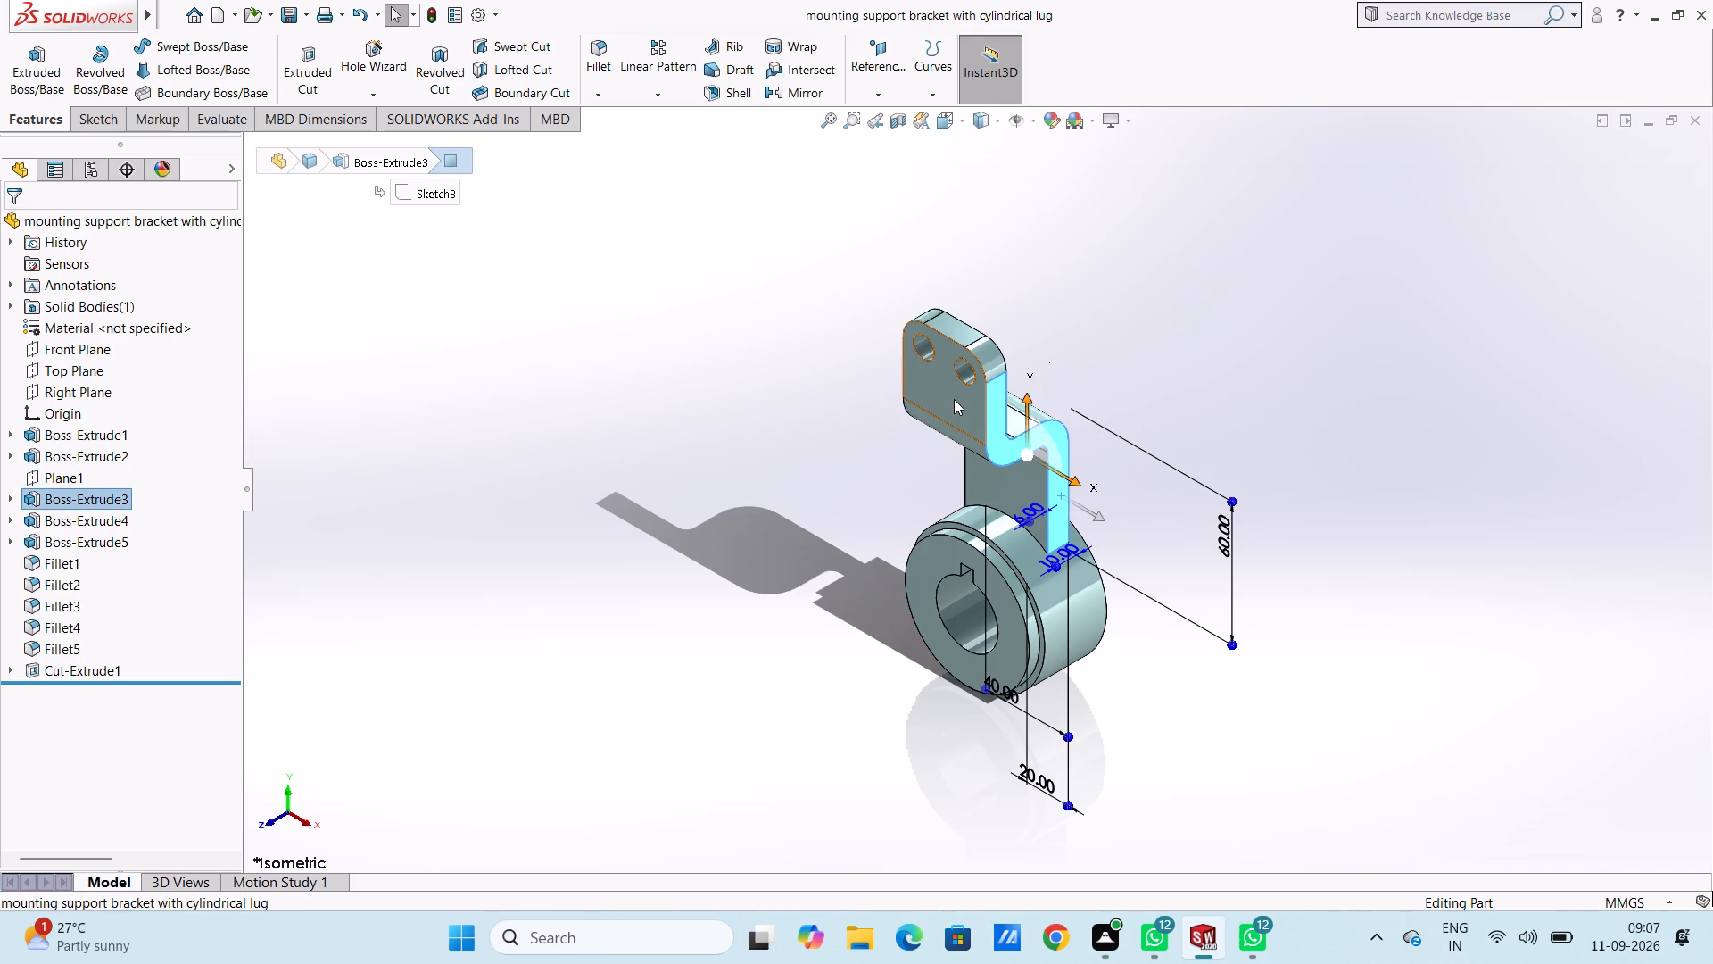
click(705, 492)
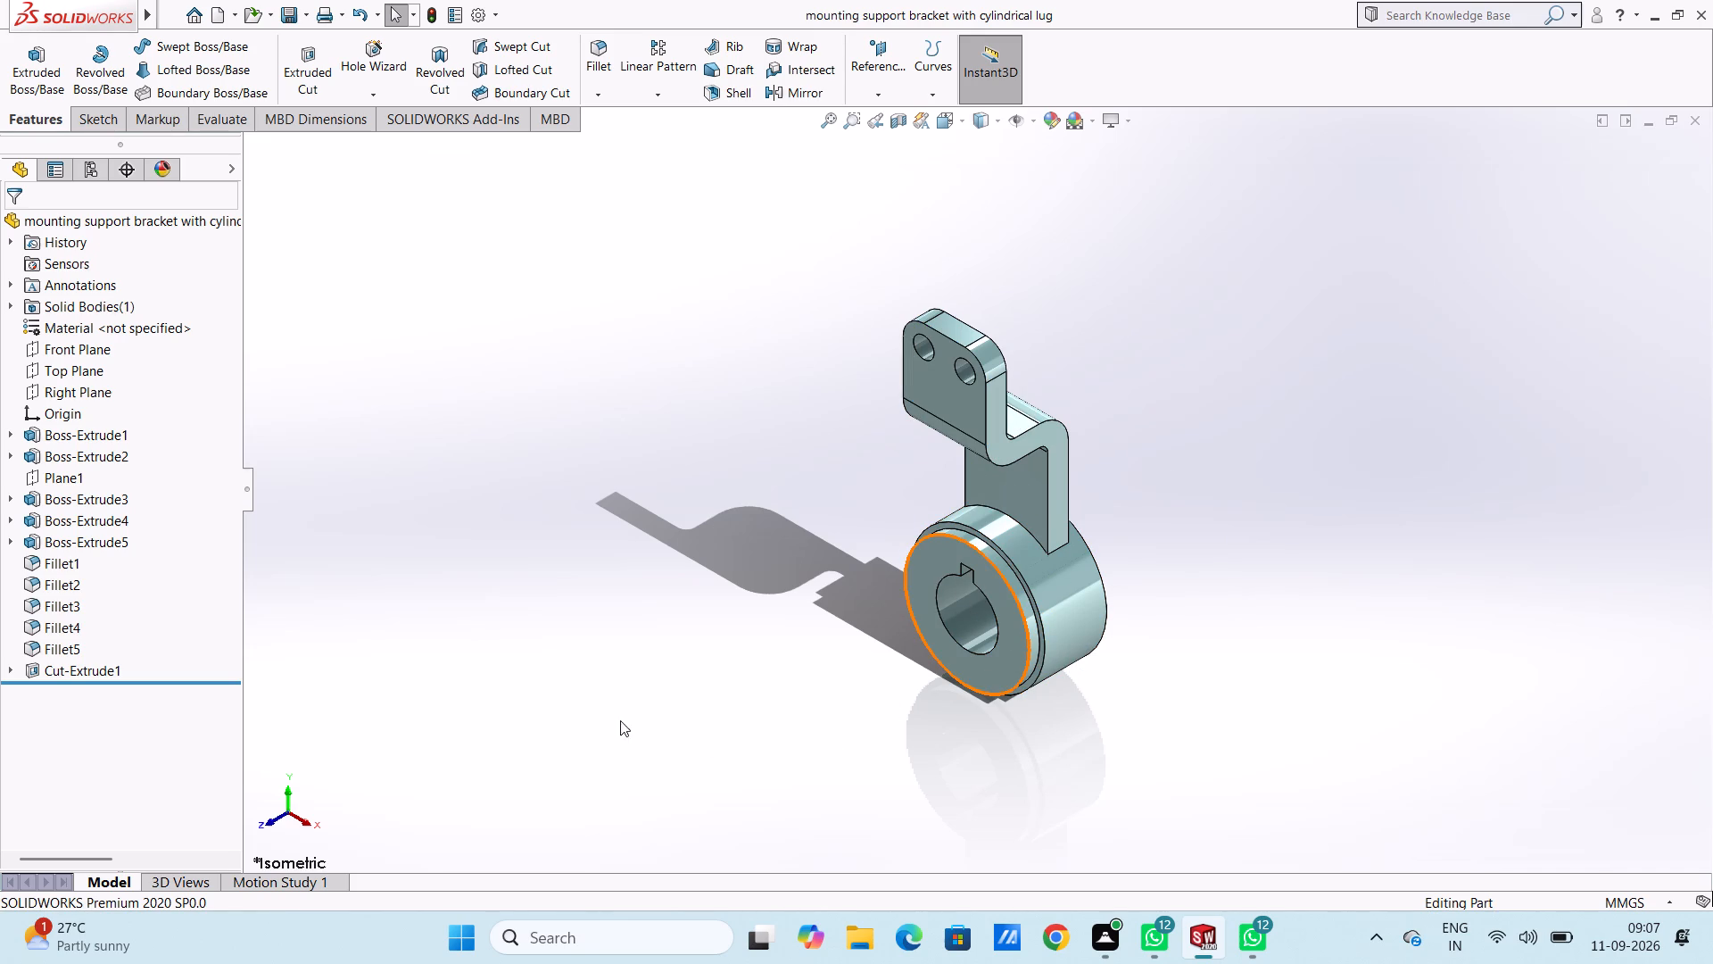
click(620, 618)
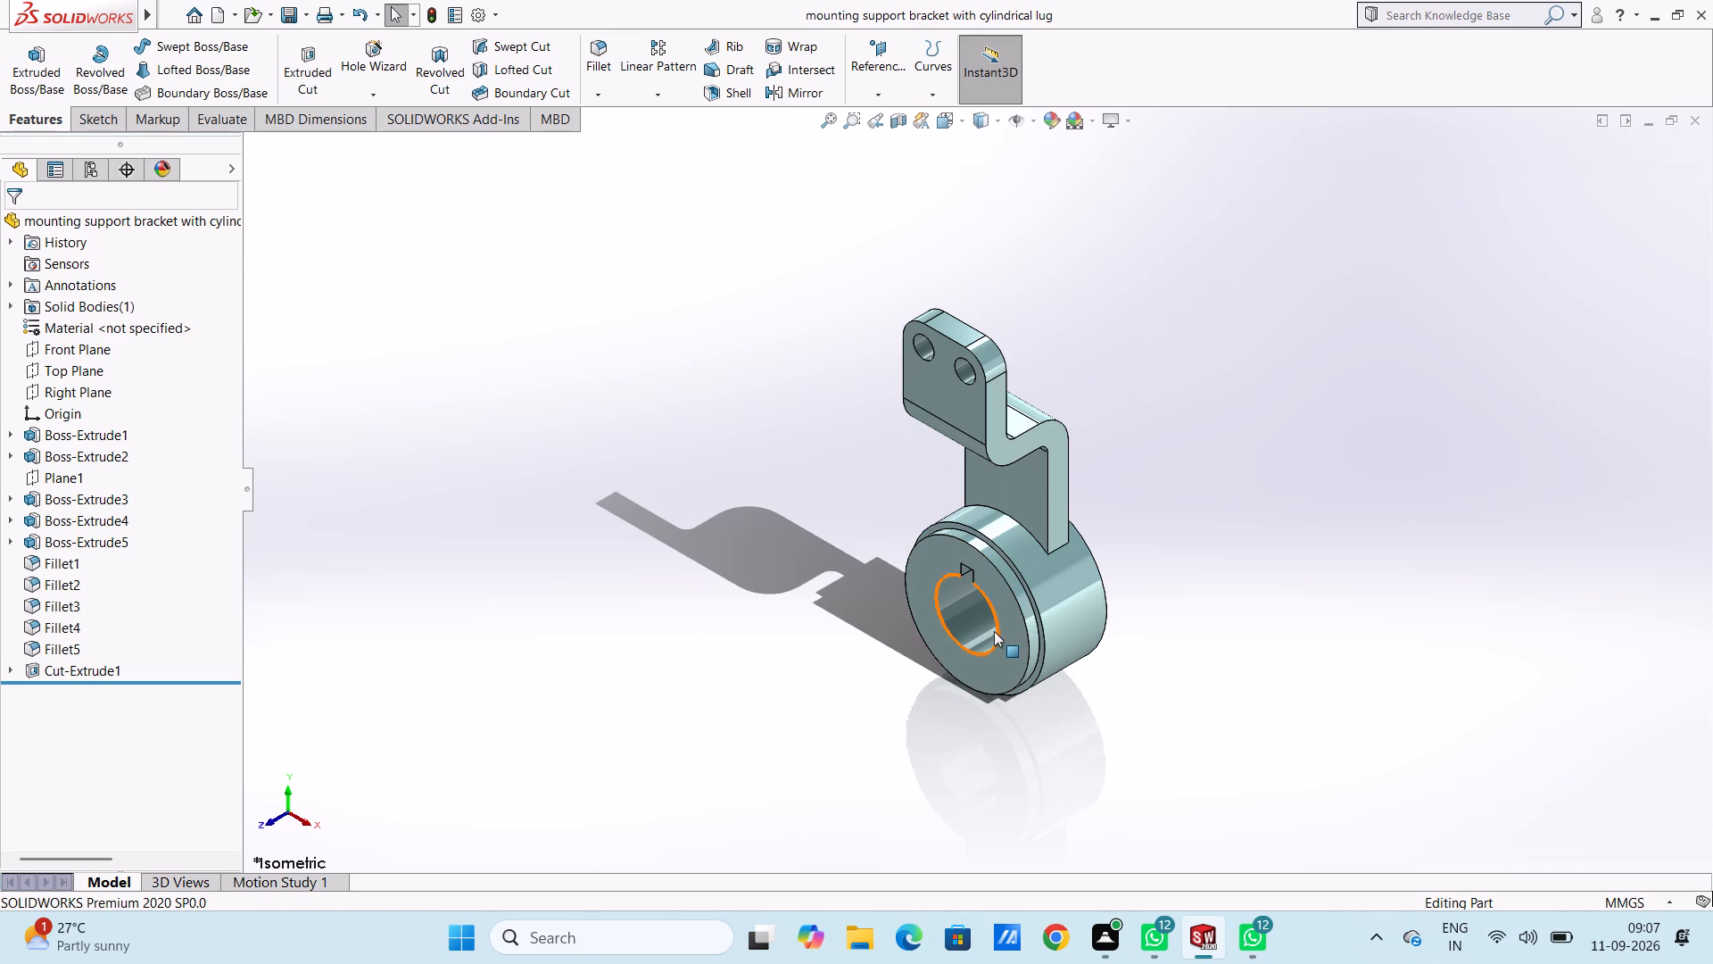
click(1037, 613)
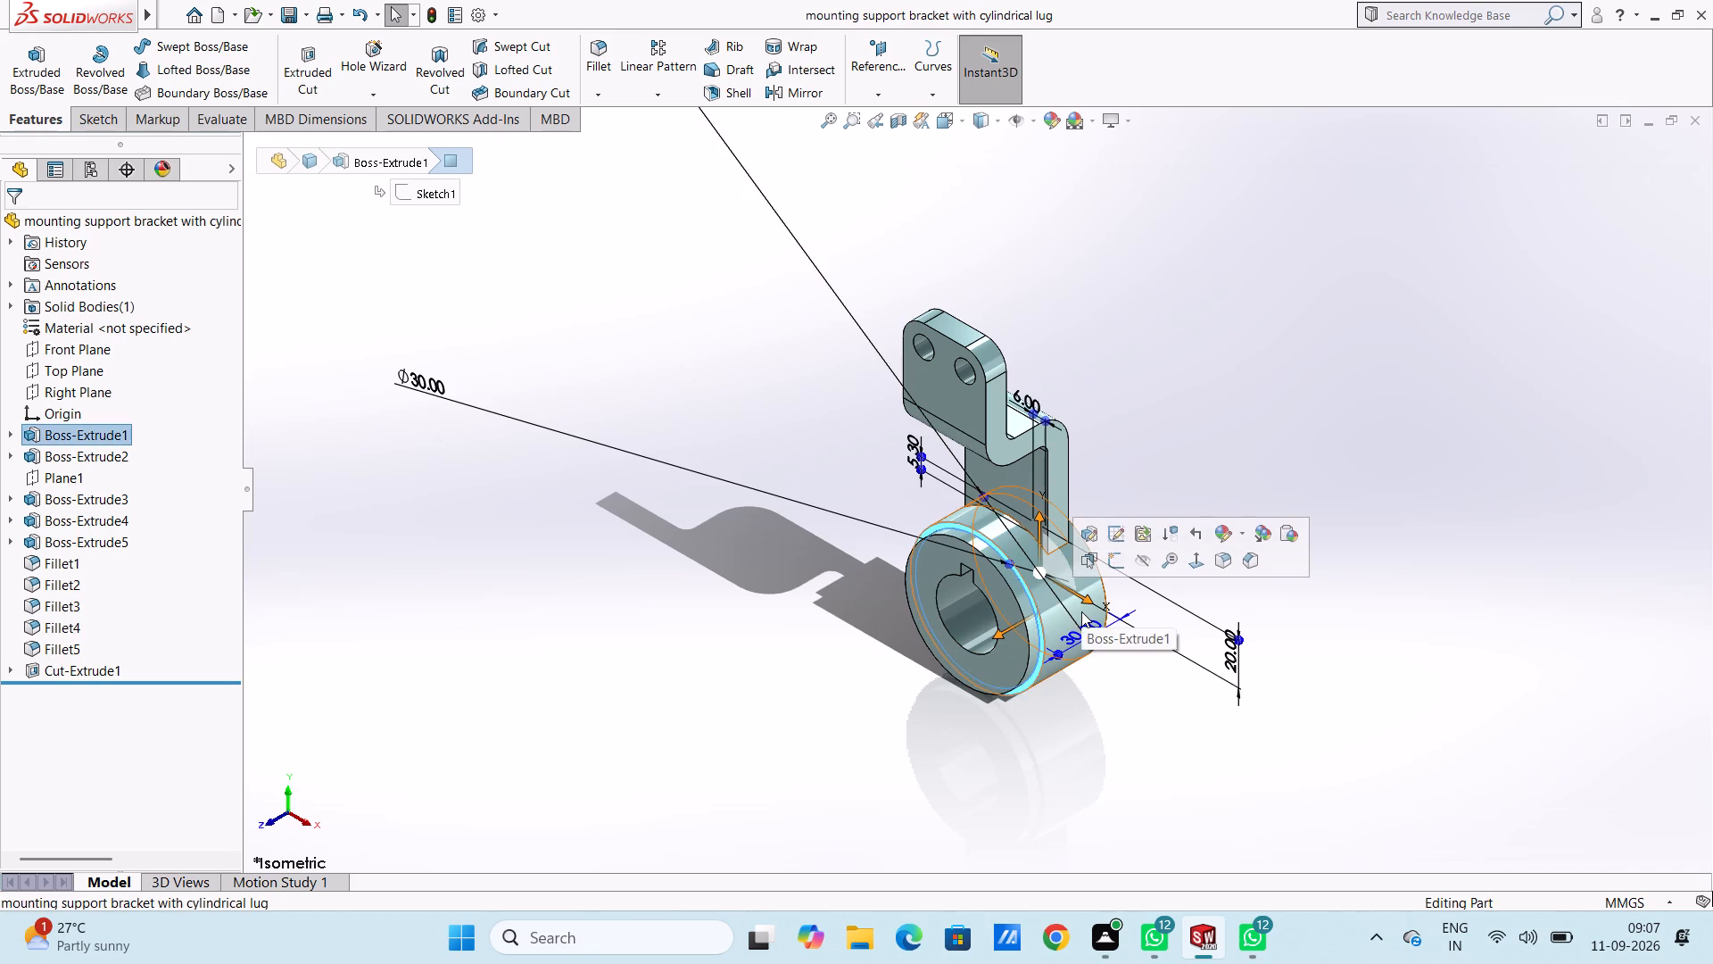
click(1081, 611)
click(951, 666)
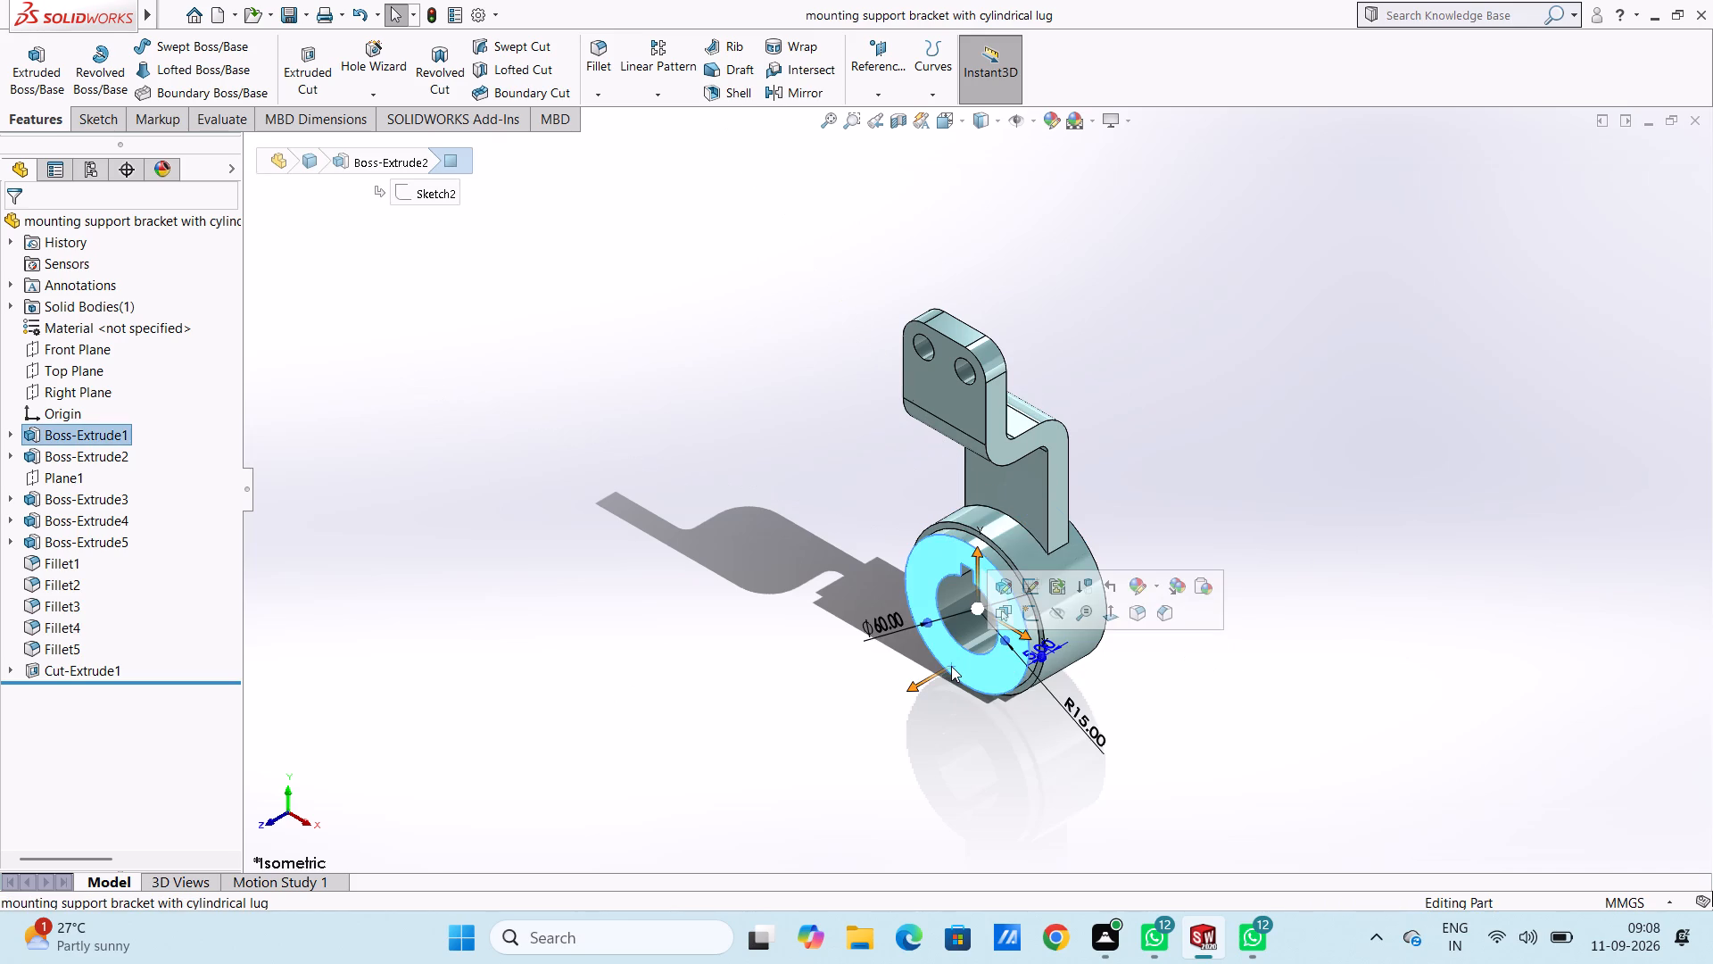
click(1295, 433)
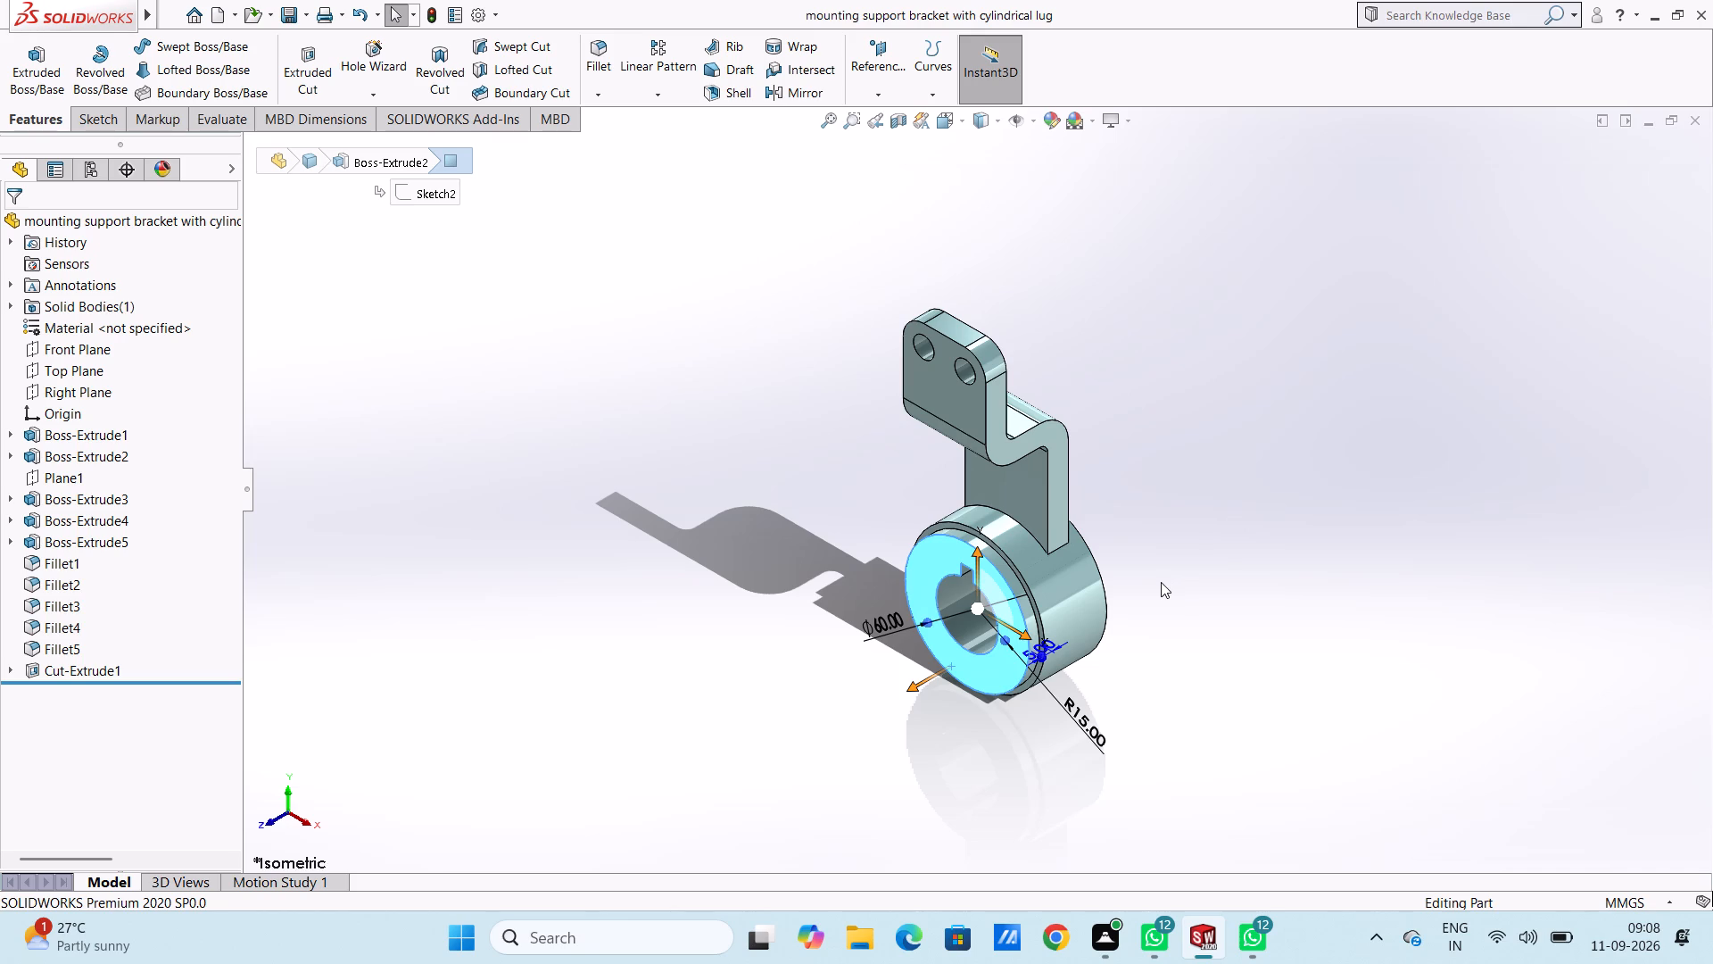
click(1258, 585)
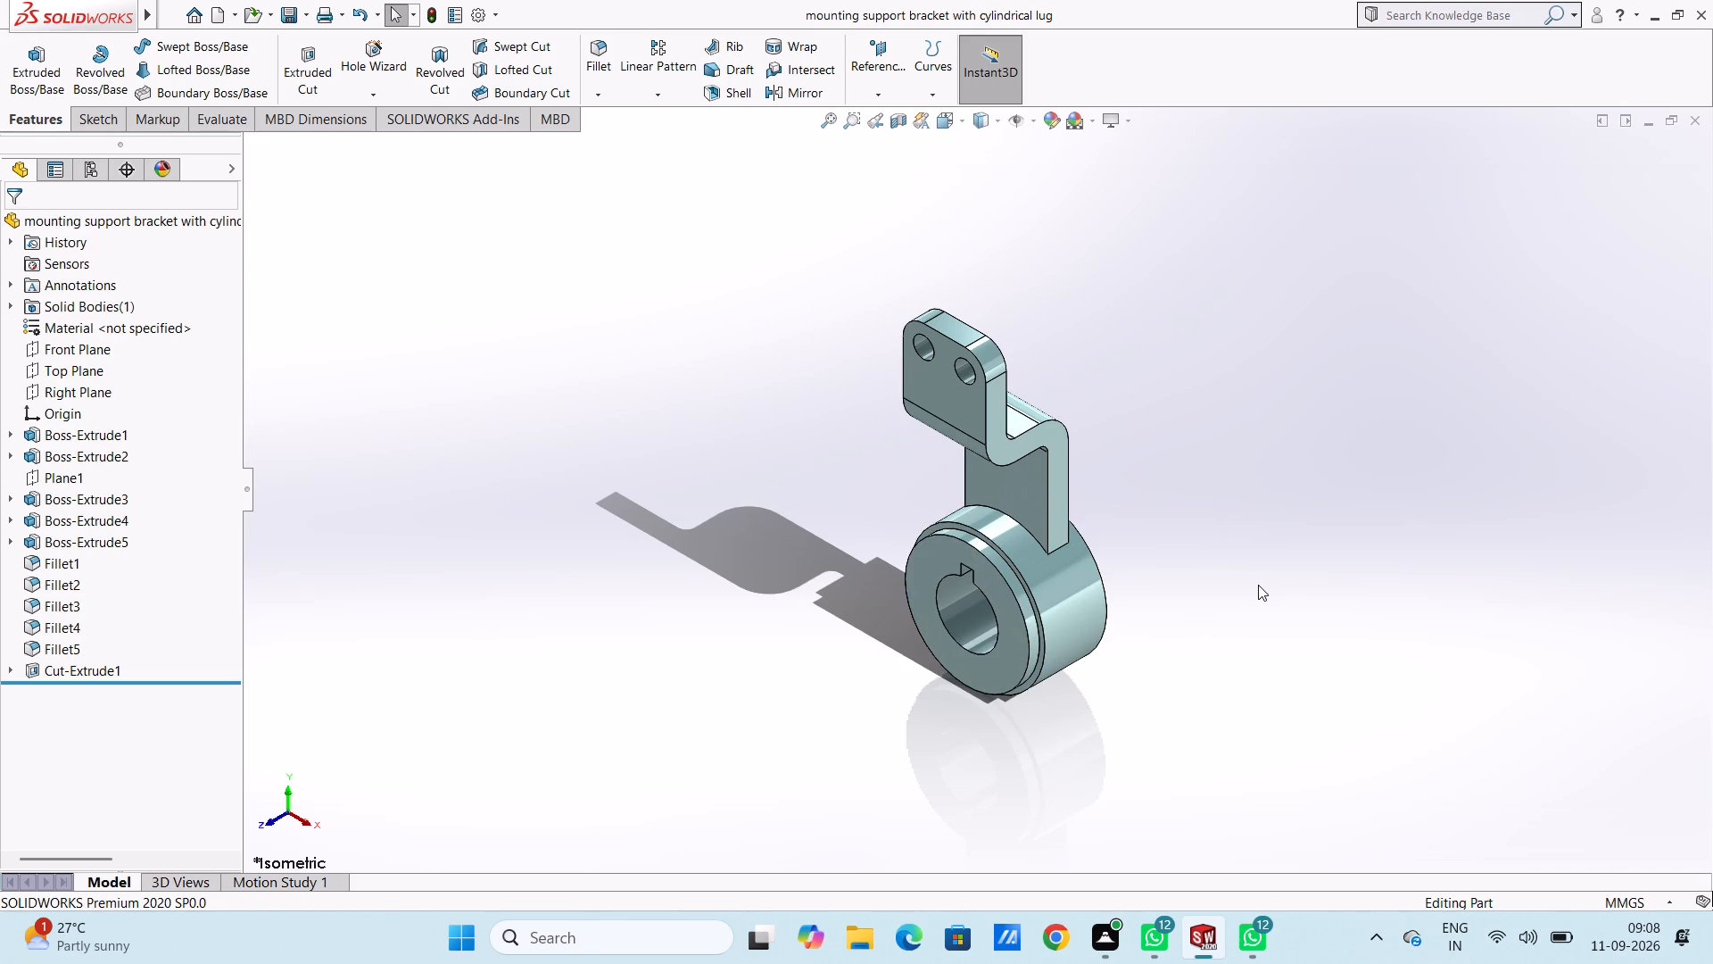
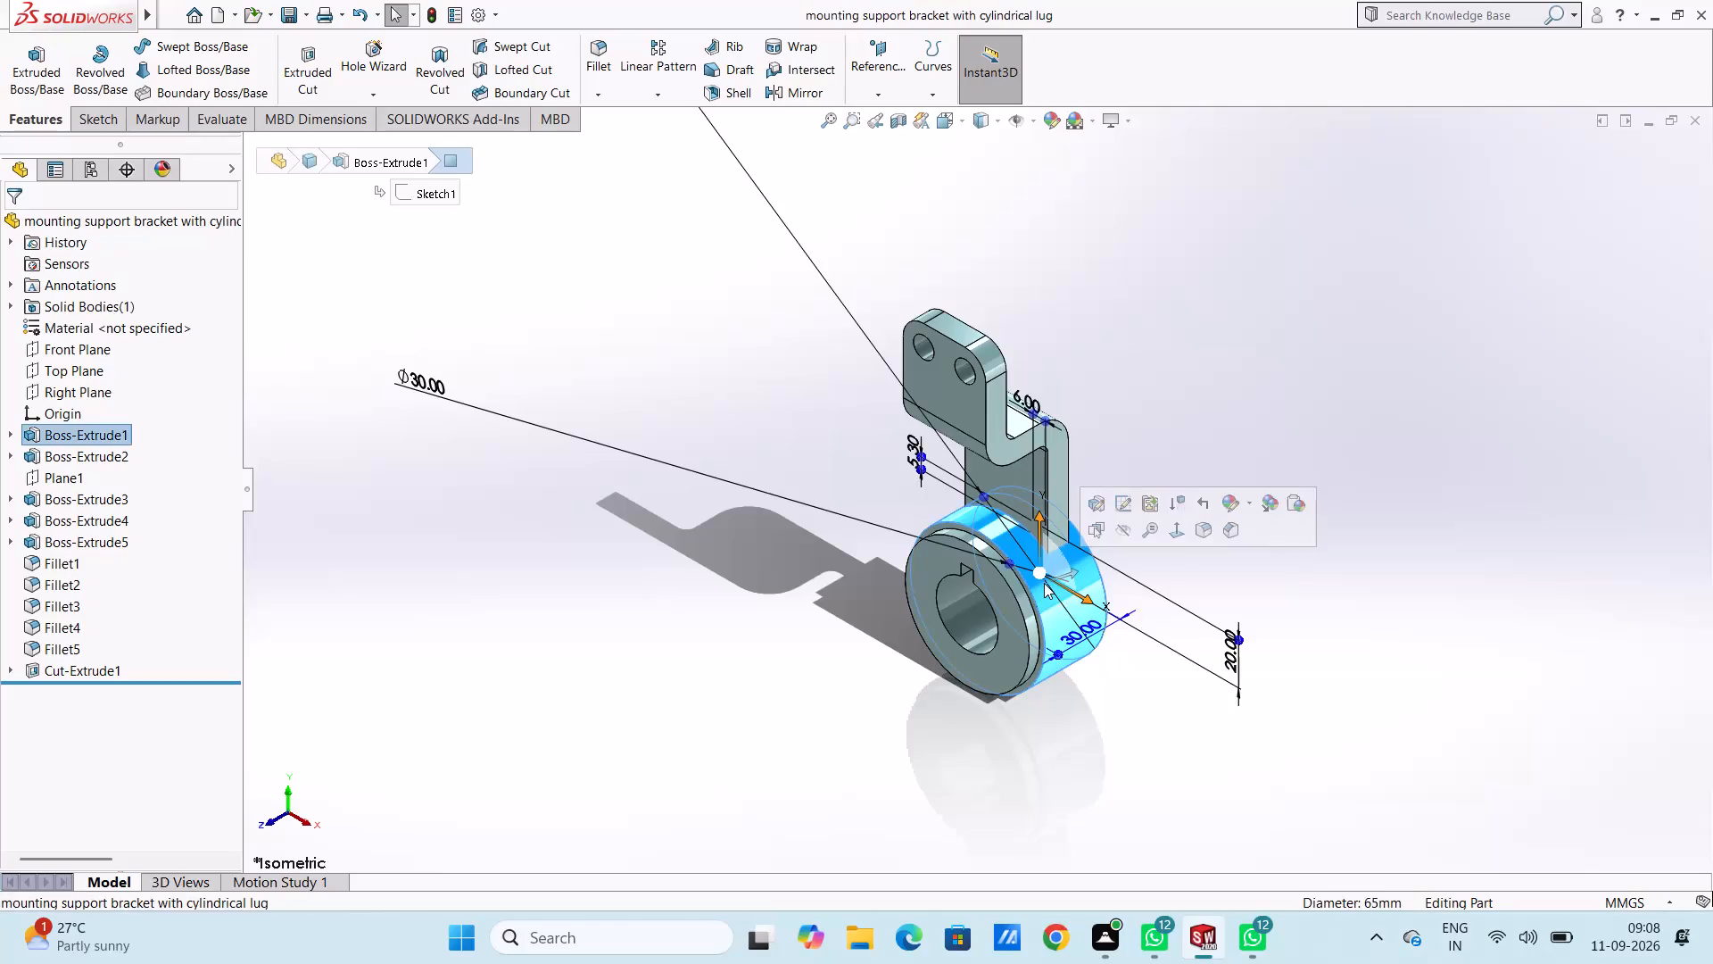
Examine the dimensions of the Z-shaped arm's side and inner faces, its bend edge and the two-hole end plate, leaving nothing selected.
click(1174, 395)
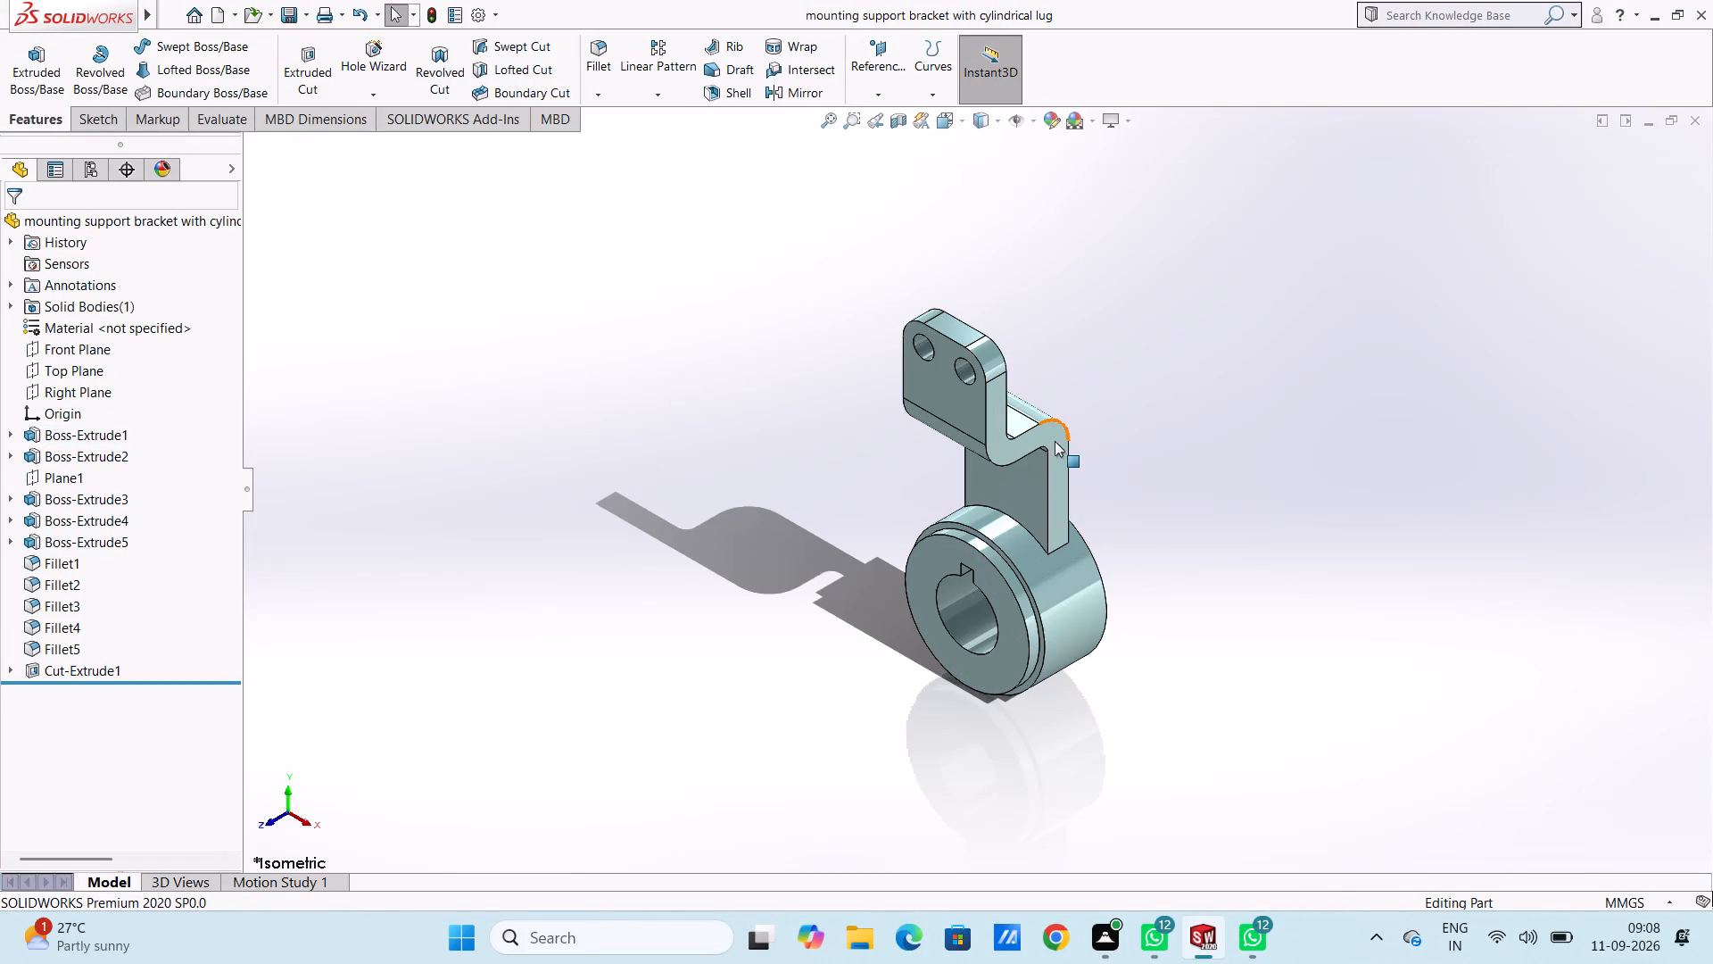
click(1047, 448)
click(1080, 284)
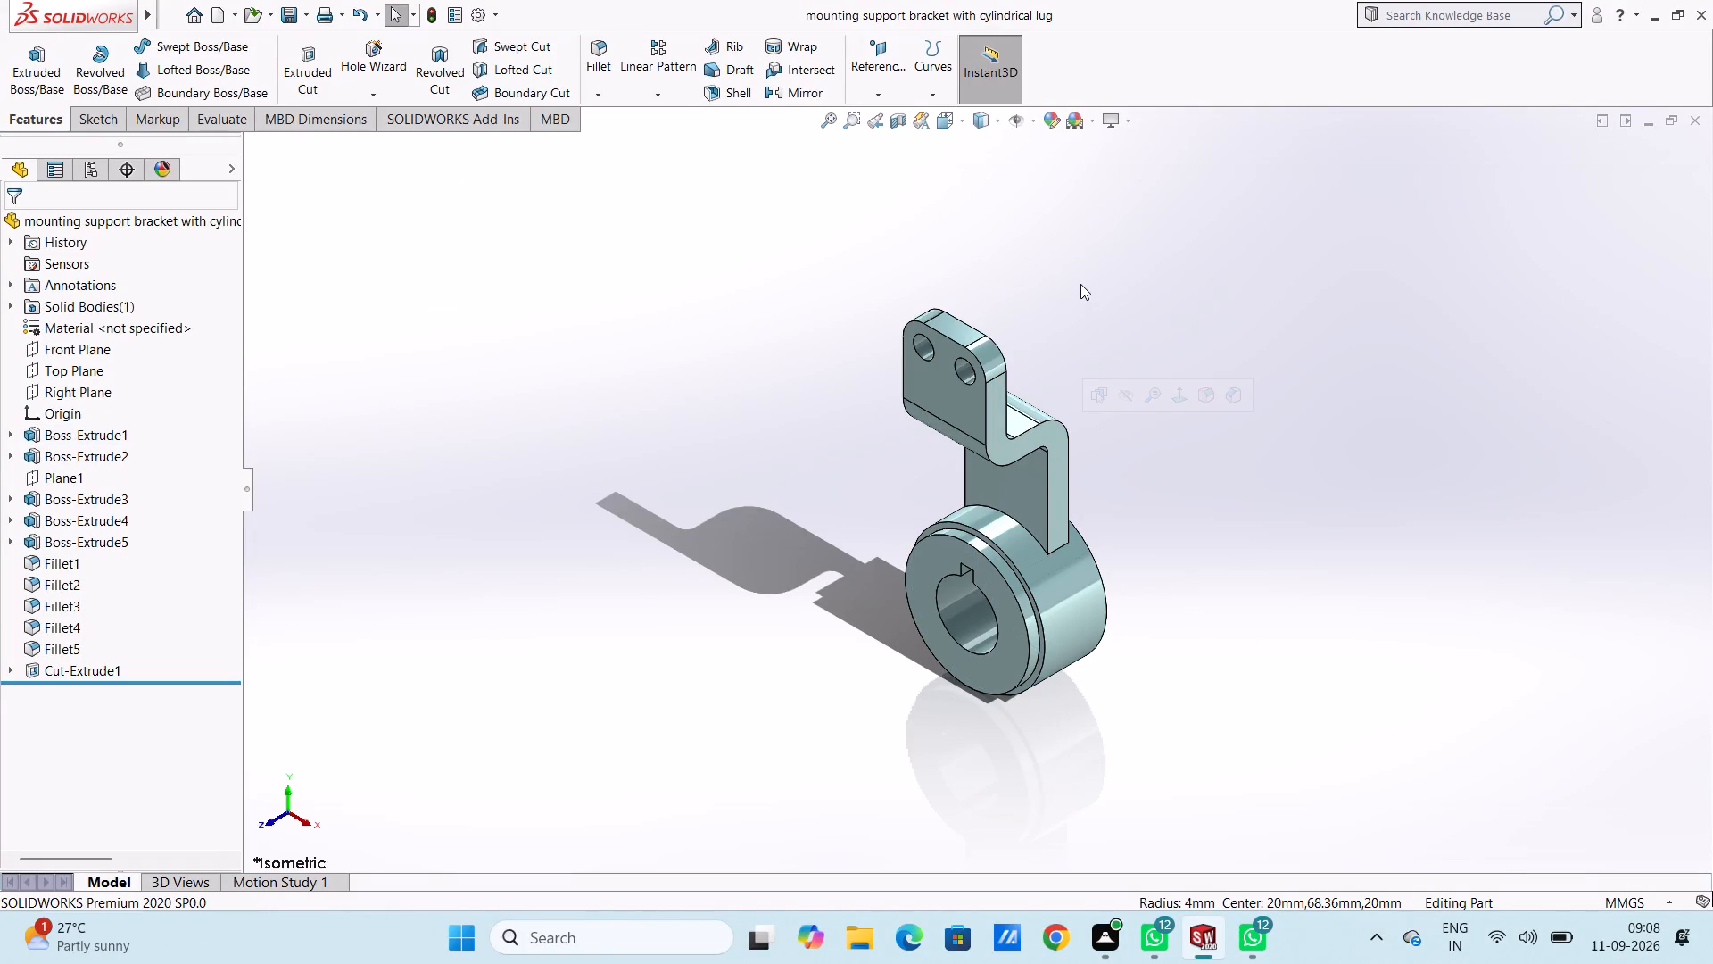
click(1057, 465)
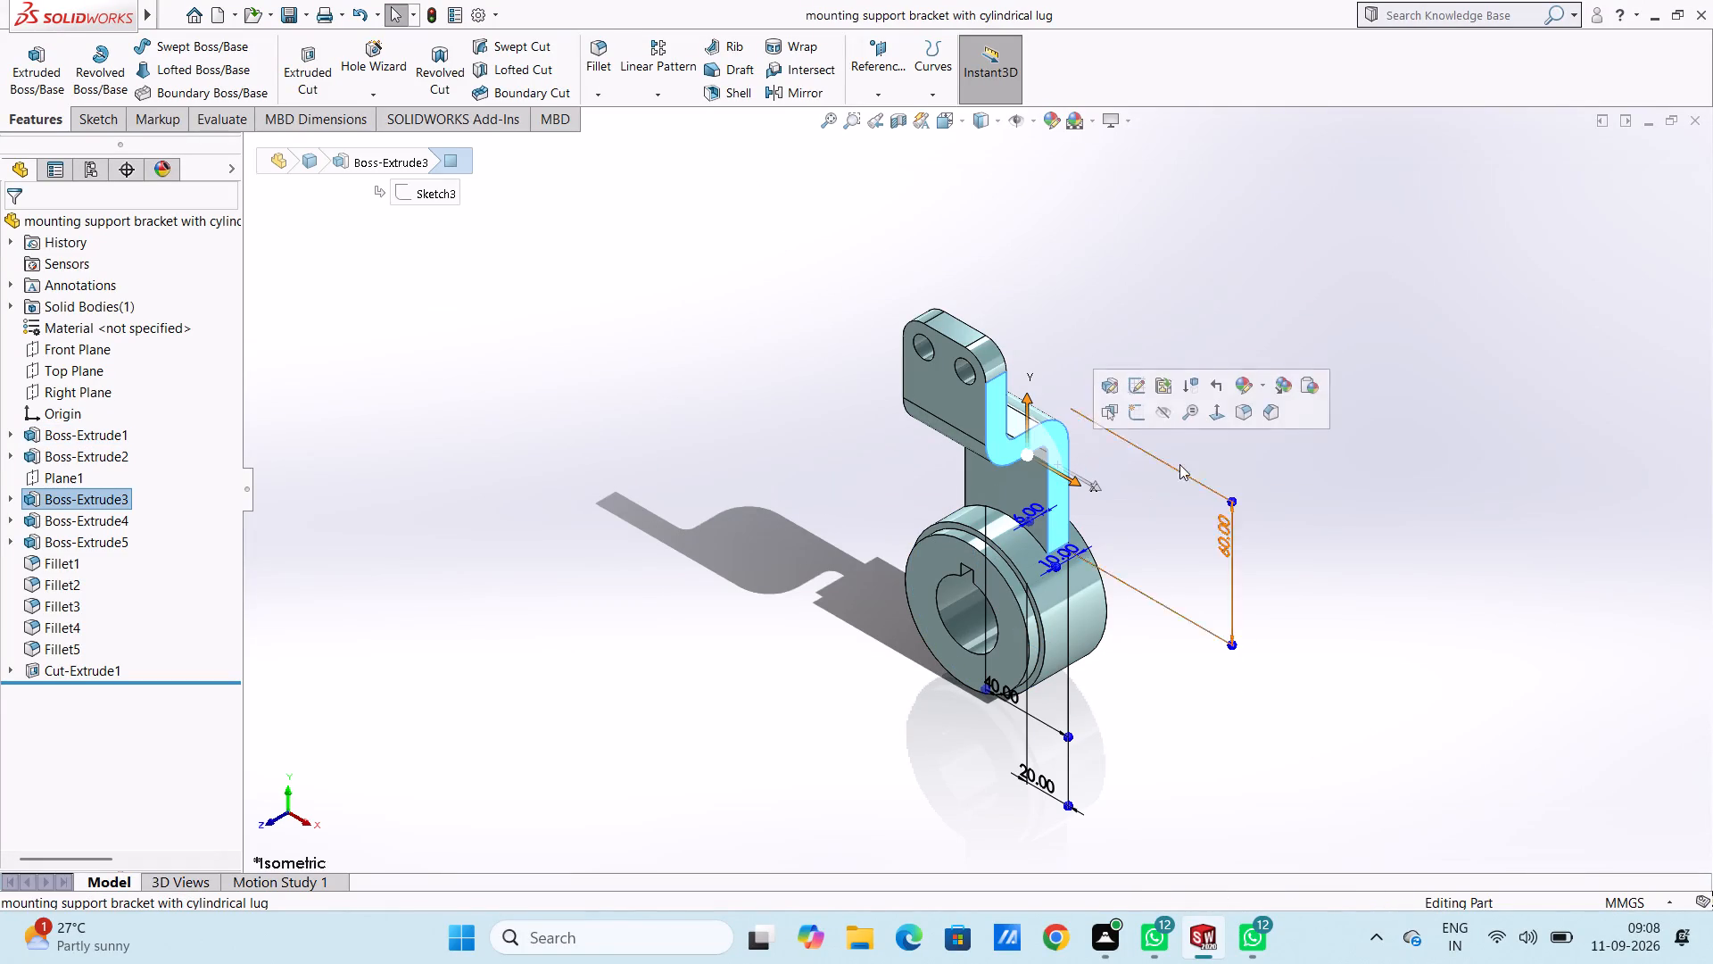
click(1342, 497)
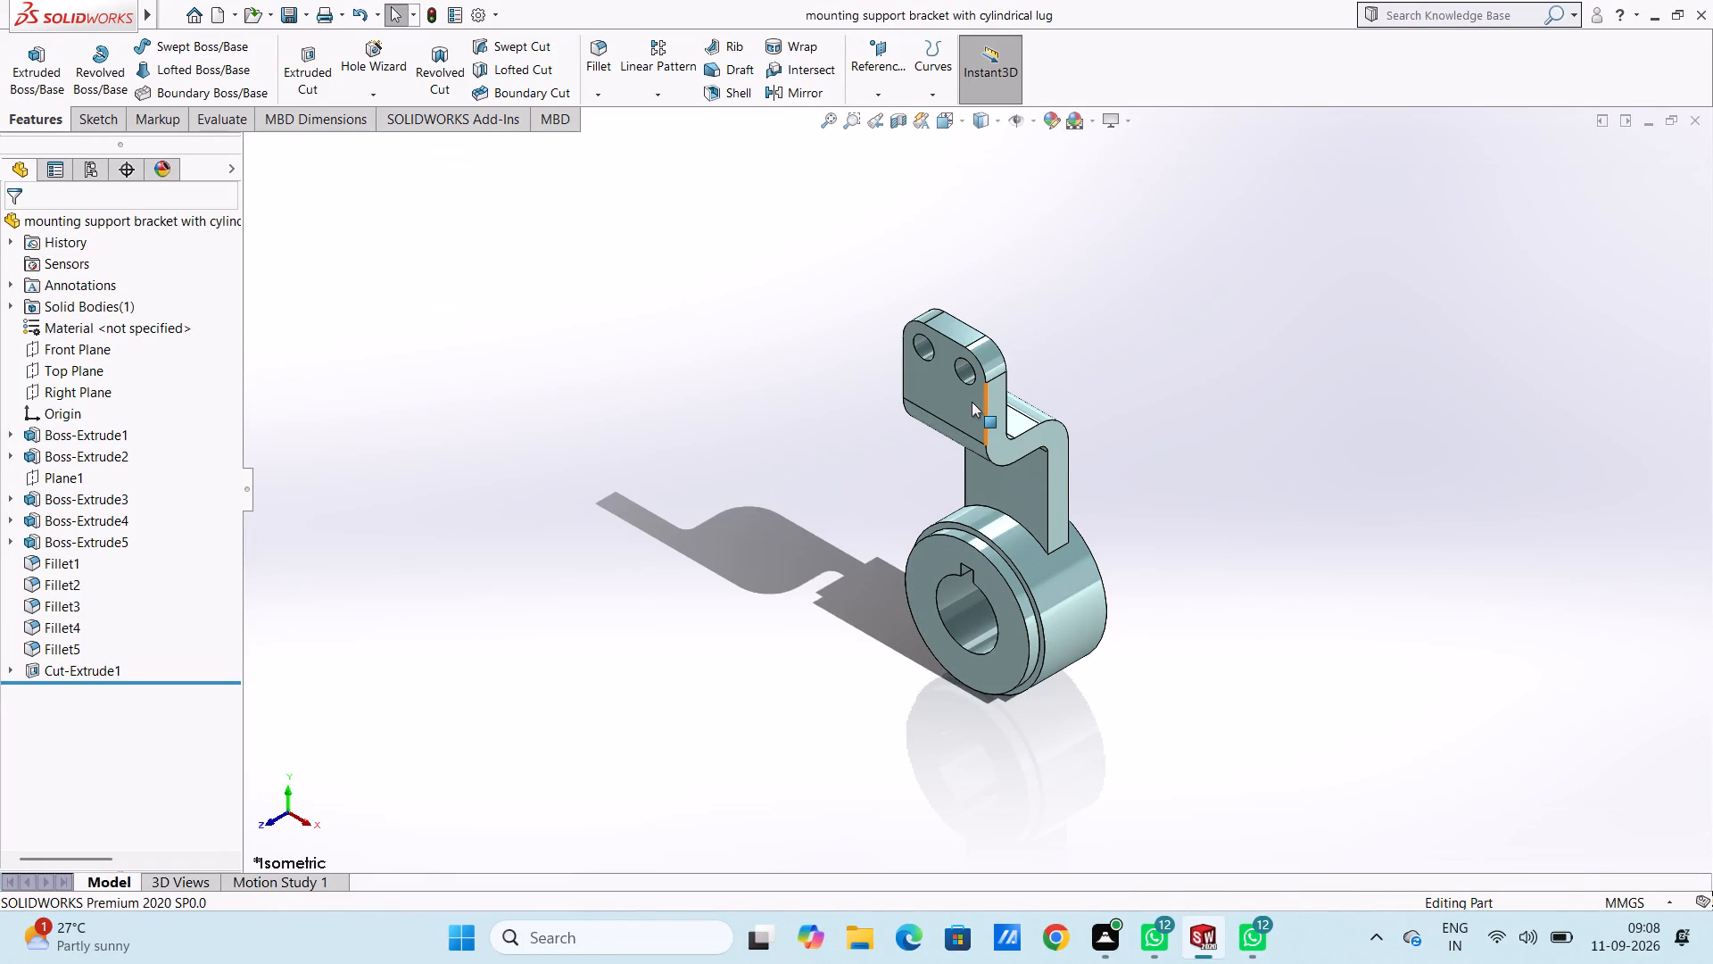
click(965, 407)
click(681, 481)
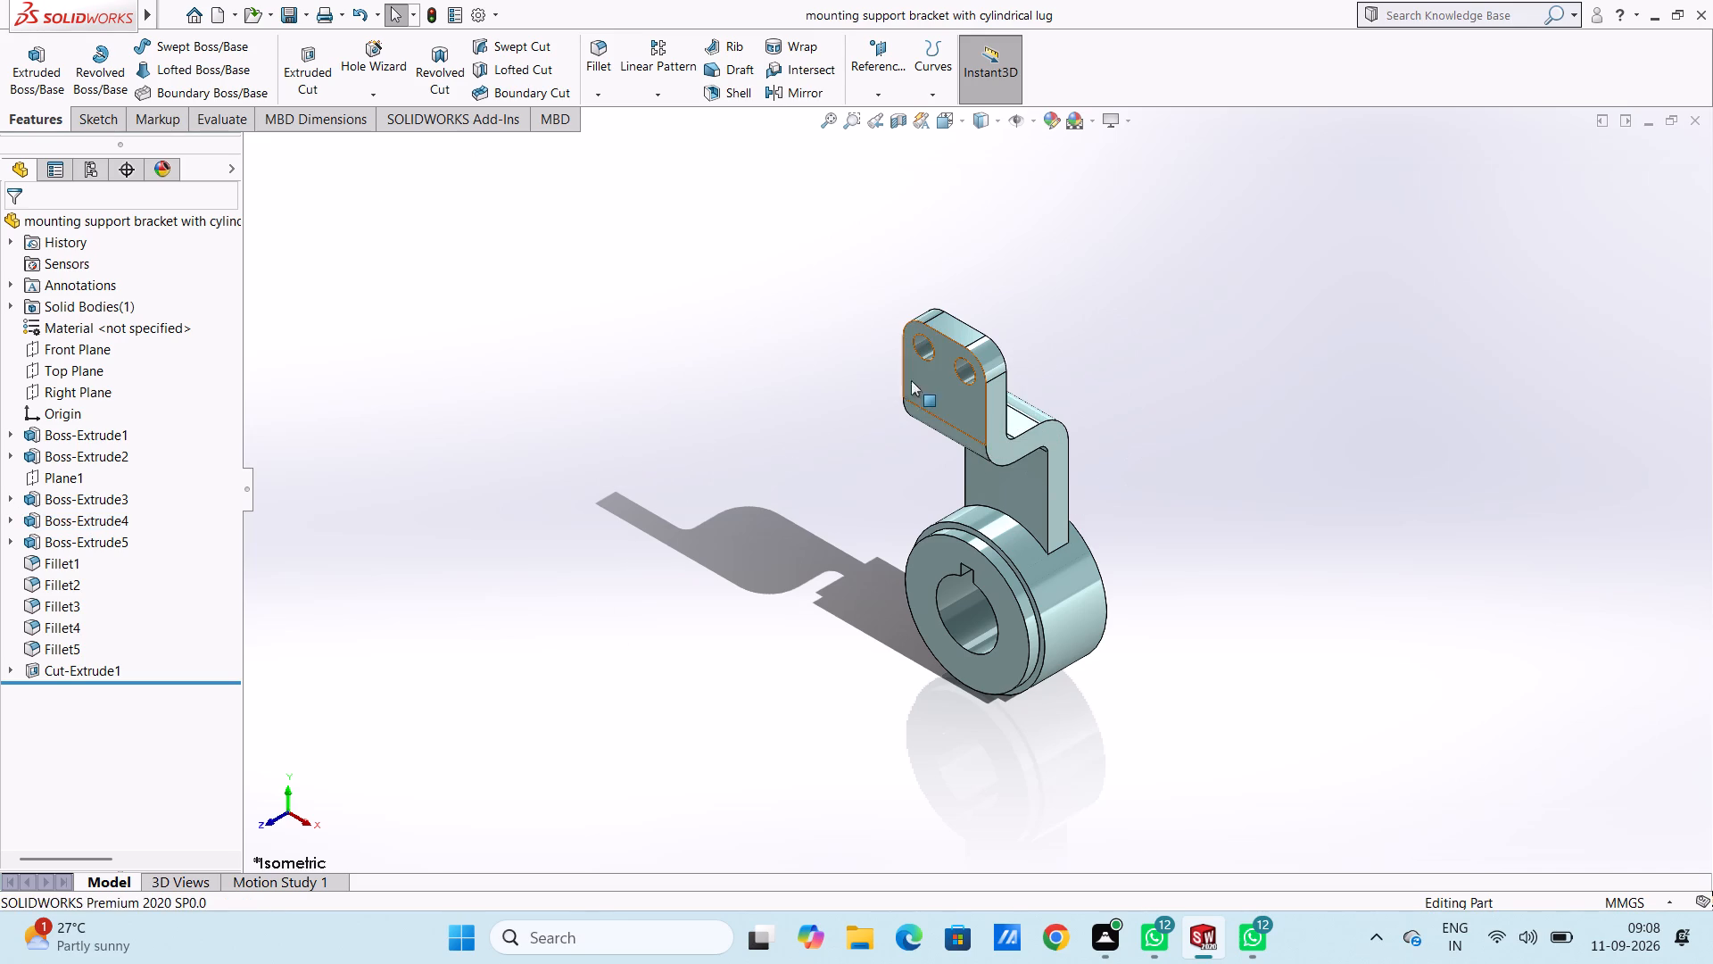
click(924, 401)
click(723, 552)
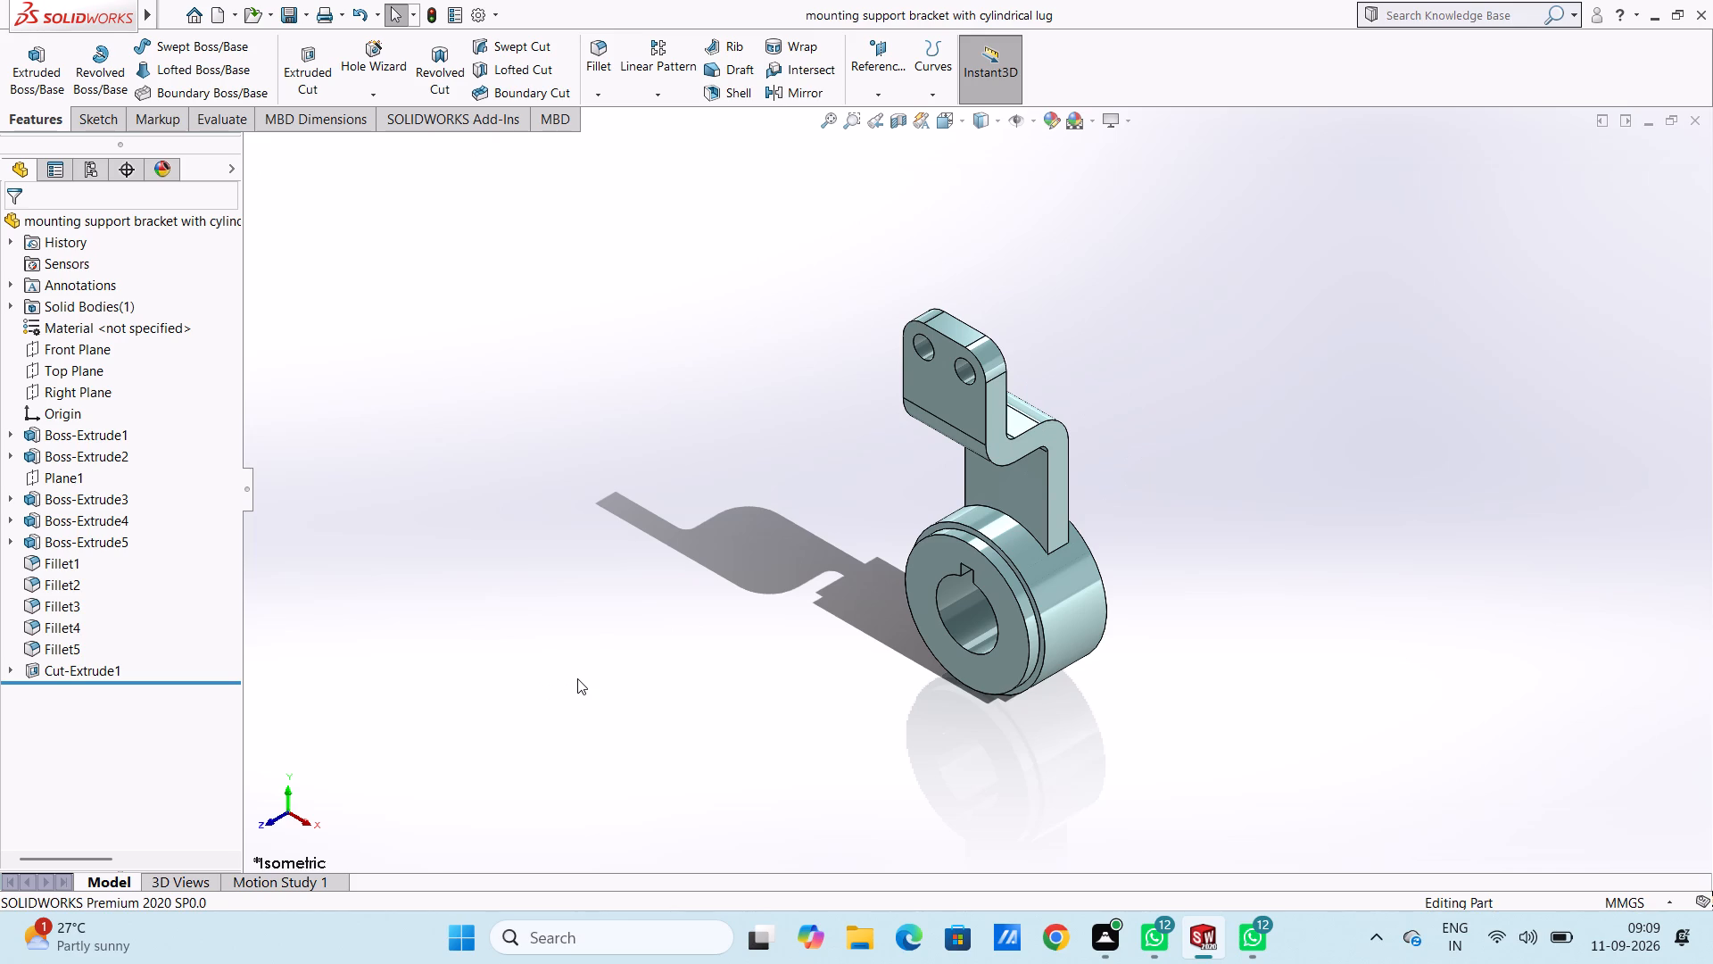
click(691, 575)
click(1010, 495)
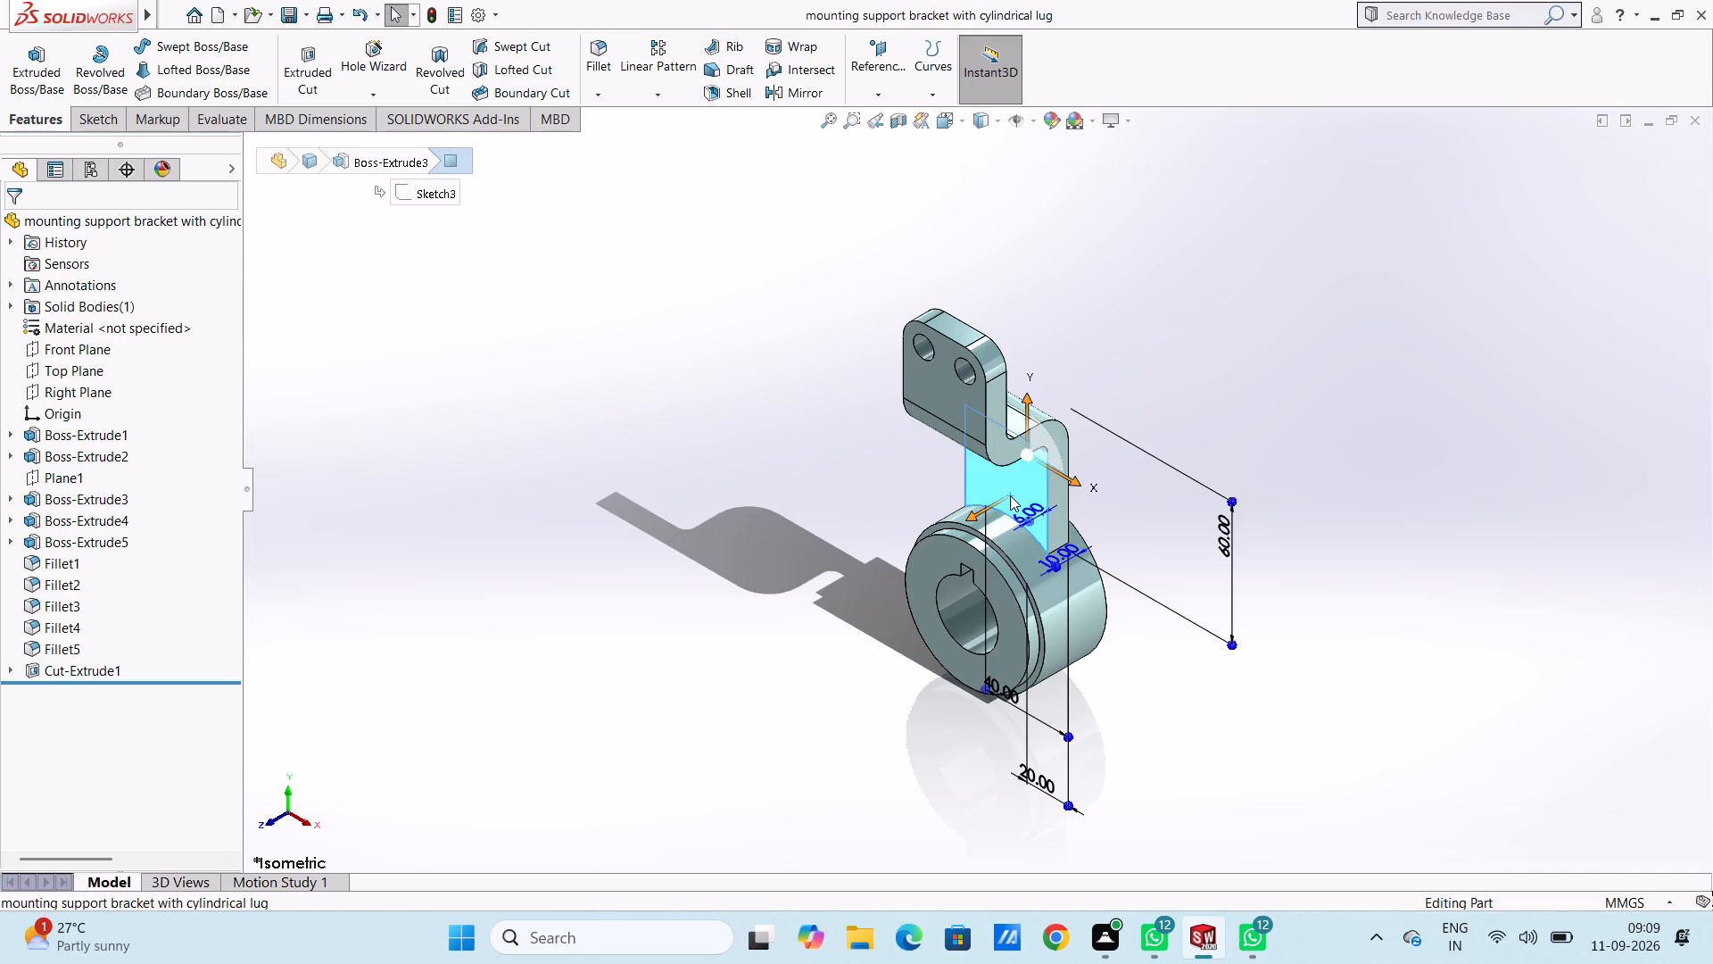
click(784, 538)
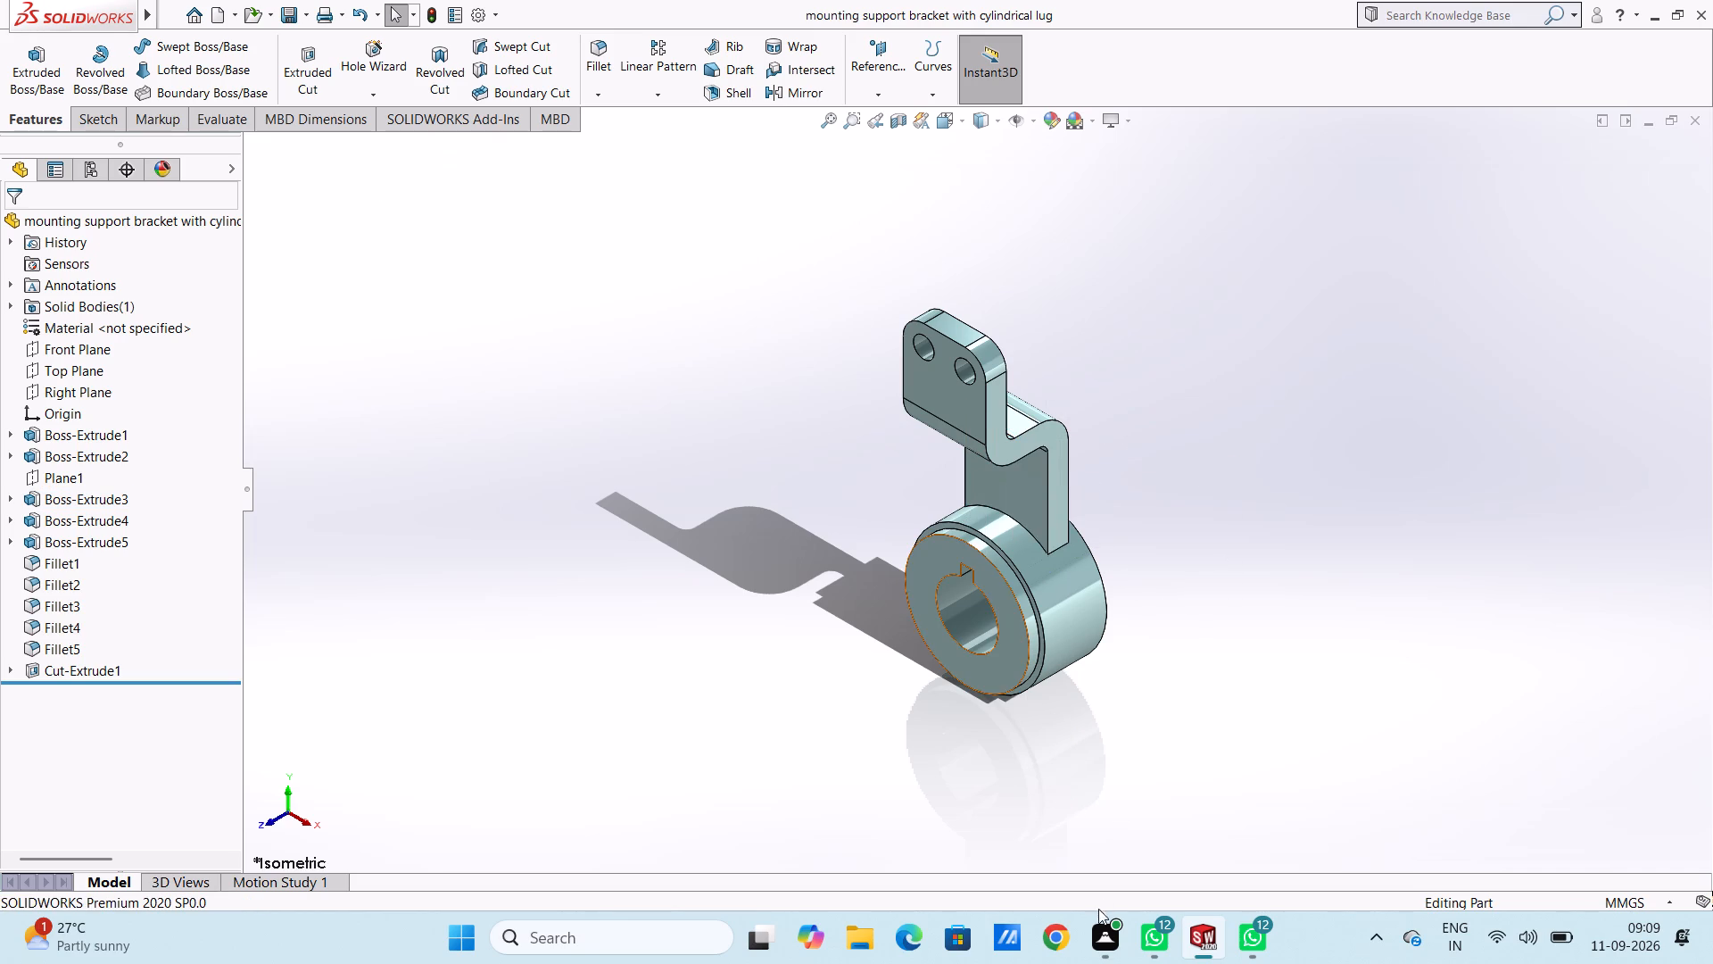